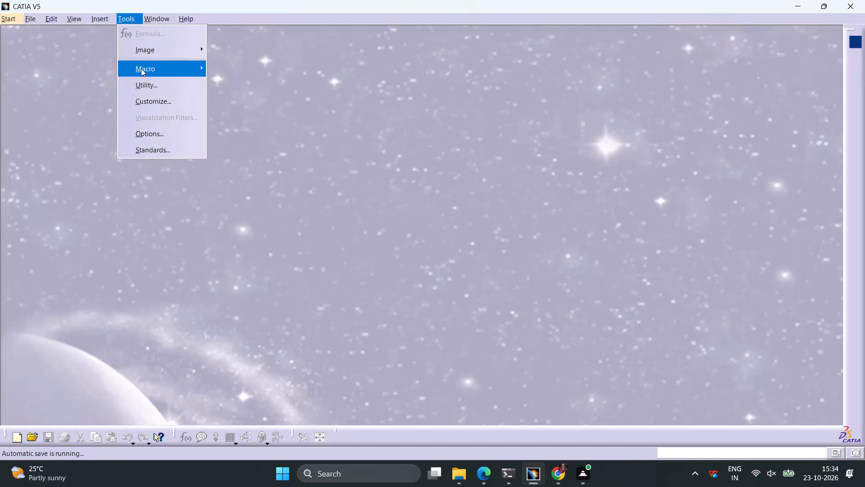
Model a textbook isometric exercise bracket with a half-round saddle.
Start recording a macro with CATScript as its language.
{"action": "left_click", "coordinate": [244, 92]}
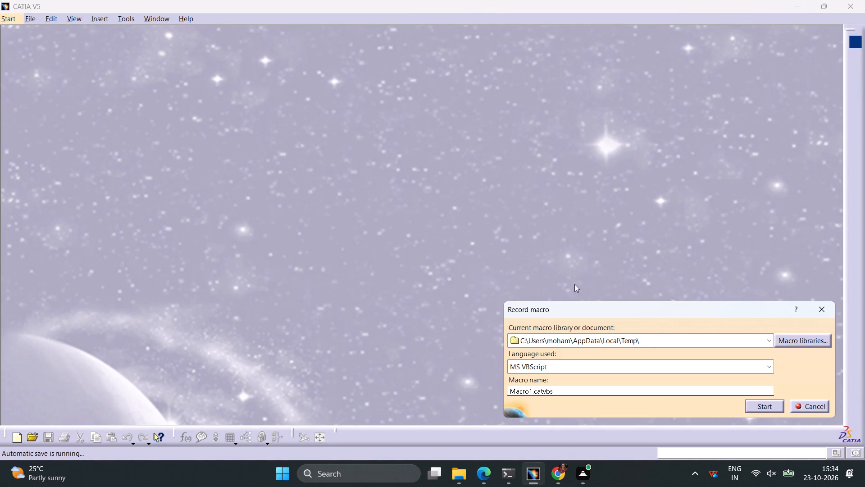
{"action": "left_click", "coordinate": [672, 346]}
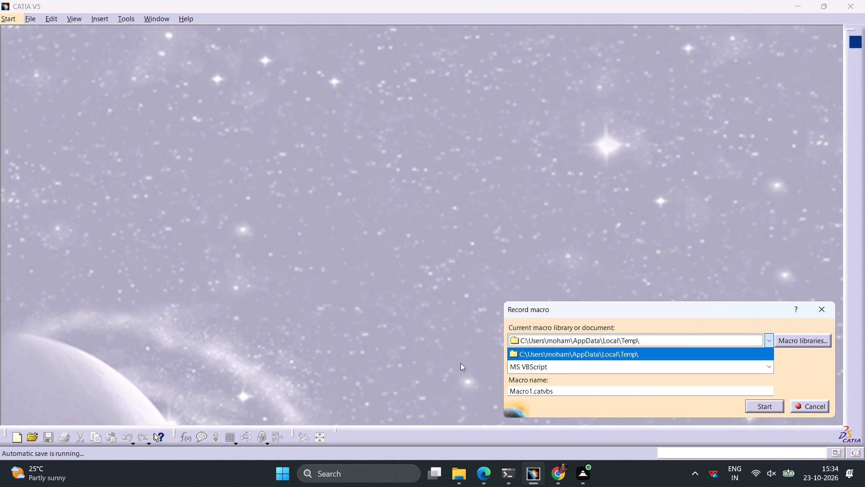
{"action": "left_click_drag", "start_coordinate": [459, 365], "coordinate": [460, 374]}
{"action": "left_click", "coordinate": [539, 368]}
{"action": "left_click", "coordinate": [521, 382]}
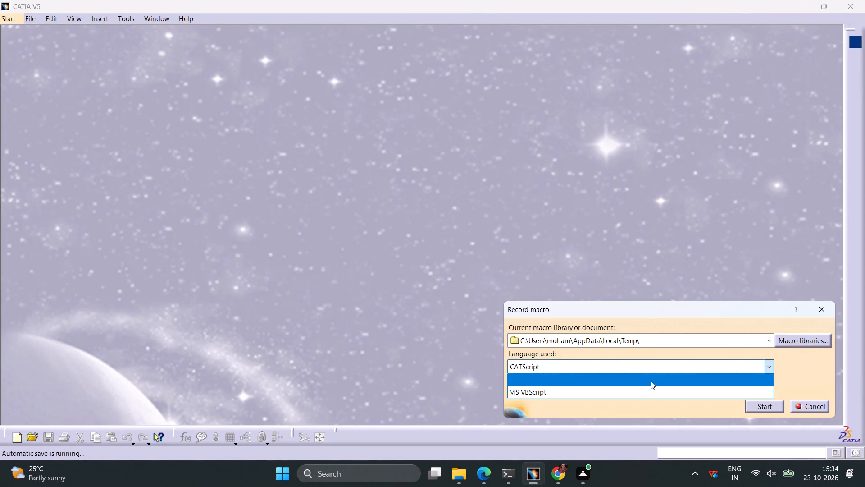
{"action": "left_click", "coordinate": [763, 411]}
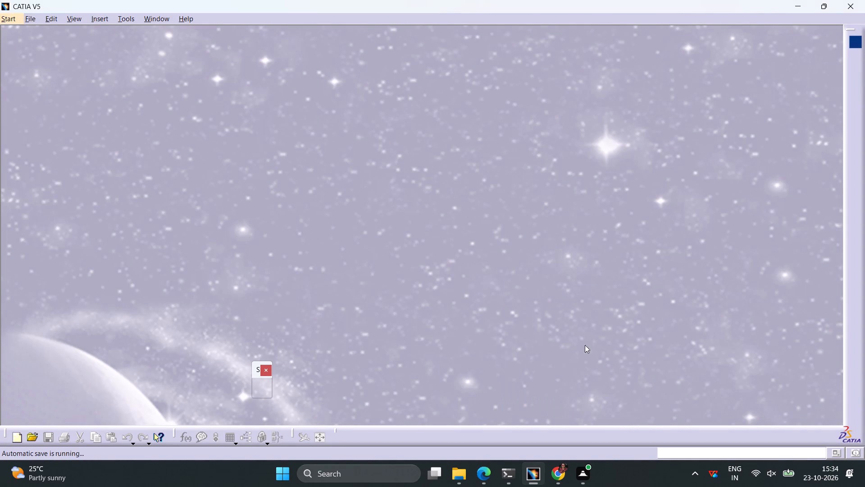
Create a new part in the Part Design workbench.
{"action": "left_click", "coordinate": [8, 21]}
{"action": "left_click", "coordinate": [146, 74]}
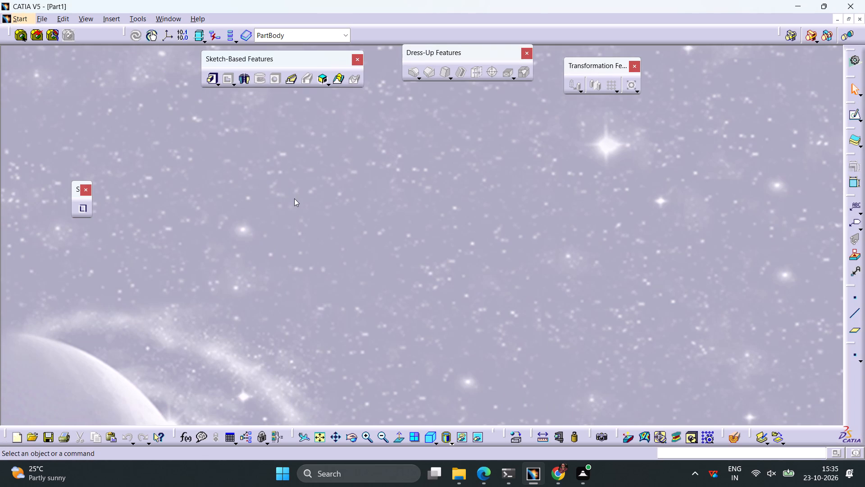
Open a new sketch on the yz plane.
{"action": "left_click", "coordinate": [440, 244]}
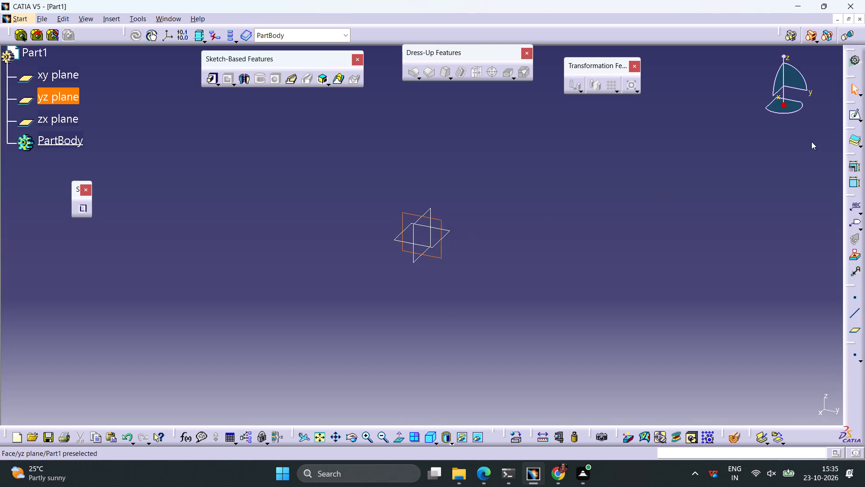
{"action": "left_click", "coordinate": [853, 116]}
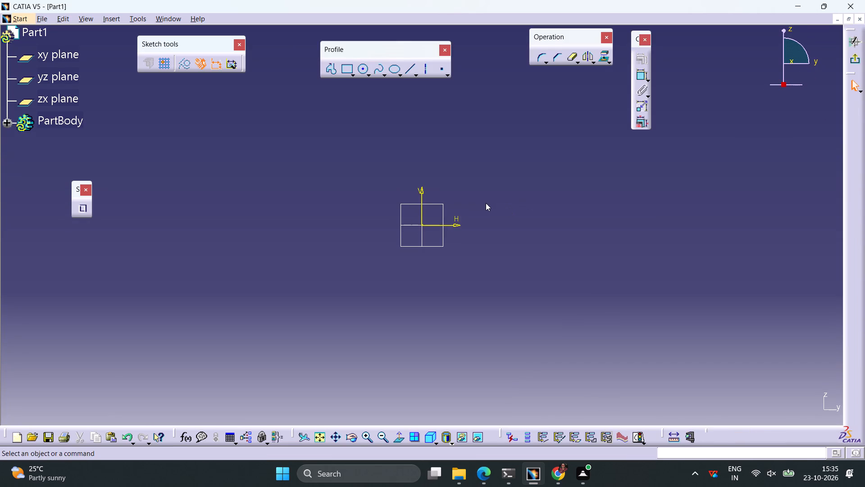
Draw a horizontal construction line about 70 mm long with symmetrical extension, centred on the sketch origin.
{"action": "left_click", "coordinate": [405, 71]}
{"action": "left_click", "coordinate": [249, 69]}
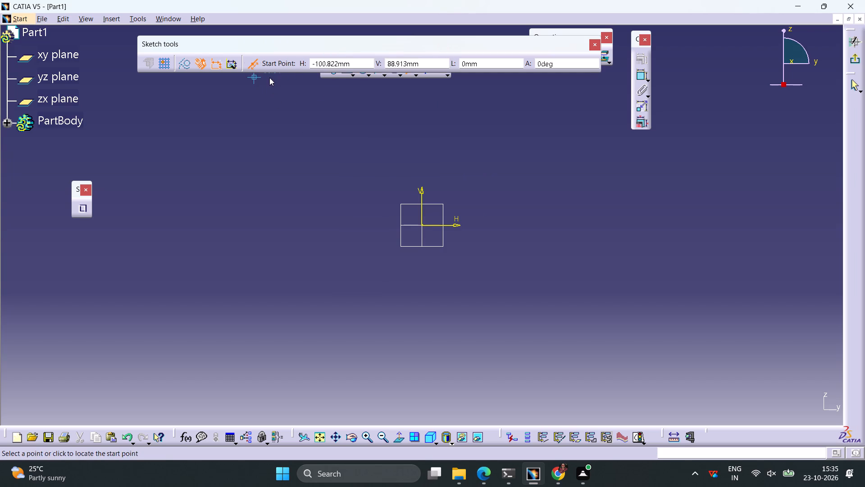
{"action": "left_click", "coordinate": [182, 65]}
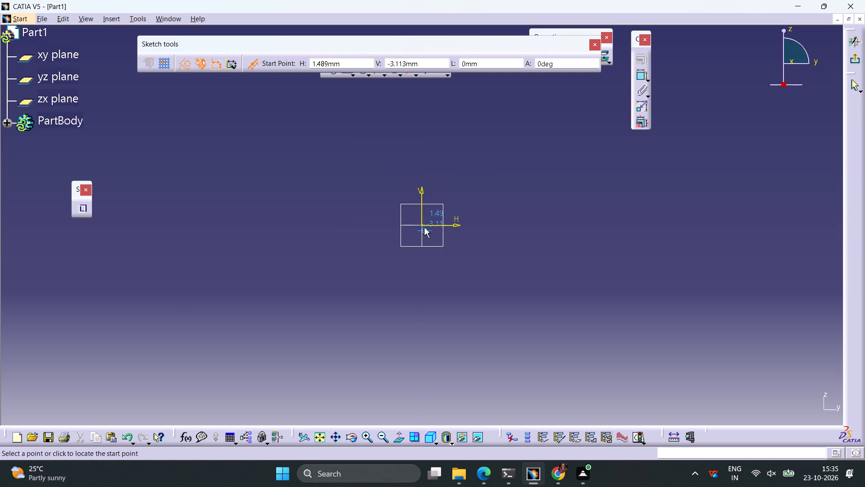
{"action": "left_click", "coordinate": [423, 226]}
{"action": "left_click", "coordinate": [480, 225]}
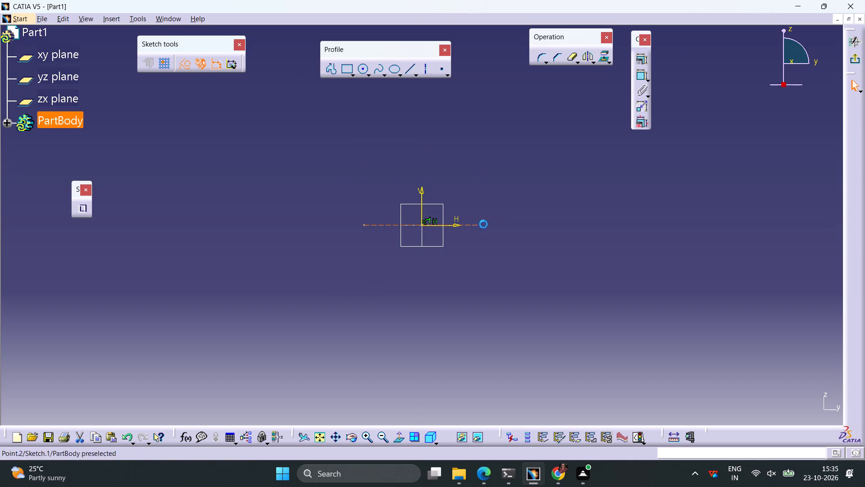
Dimension the construction line's length and set it to 40 mm.
{"action": "left_click", "coordinate": [642, 78]}
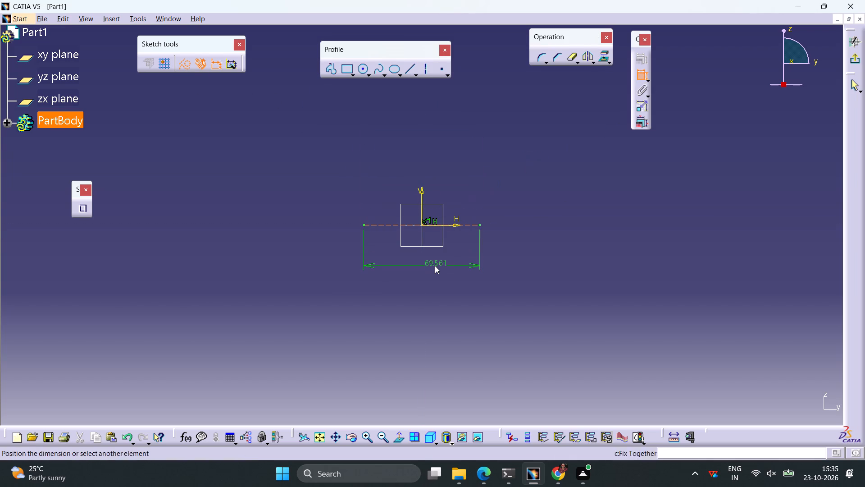
{"action": "left_click", "coordinate": [435, 266]}
{"action": "double_click", "coordinate": [435, 264]}
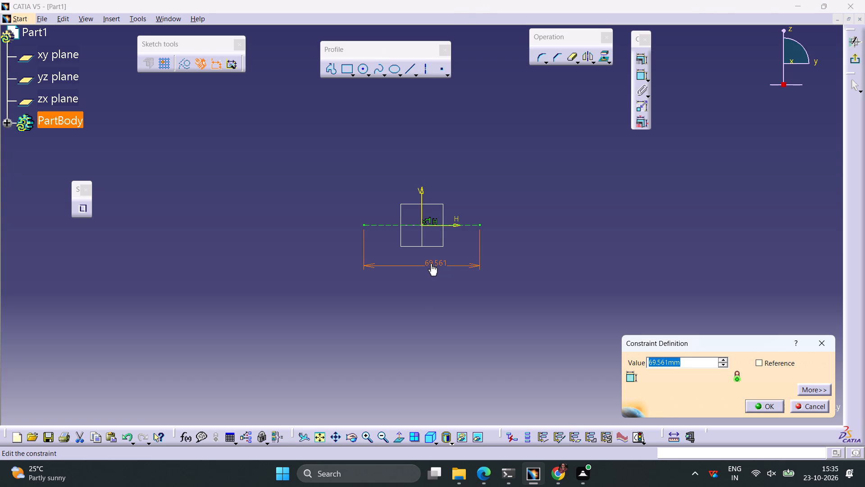
{"action": "type", "text": "40"}
{"action": "key", "text": "Return"}
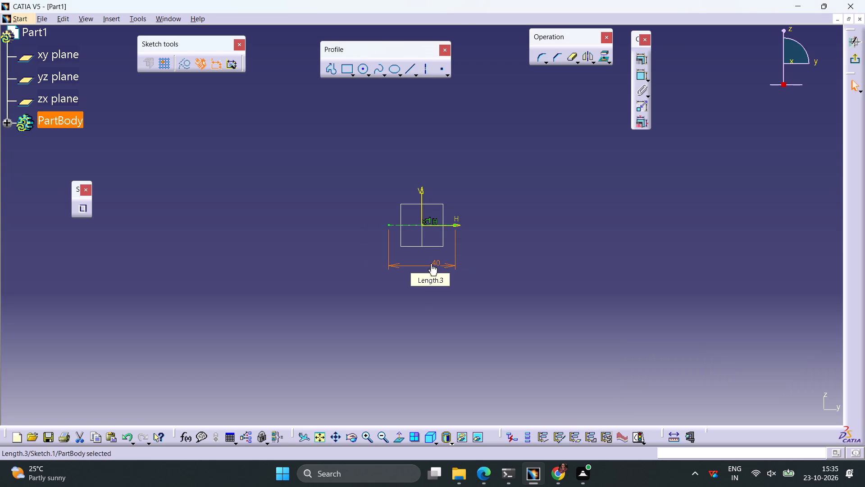
Try a three-point arc between the construction line's endpoints, and switch off construction geometry mode.
{"action": "left_click", "coordinate": [369, 74]}
{"action": "left_click", "coordinate": [462, 85]}
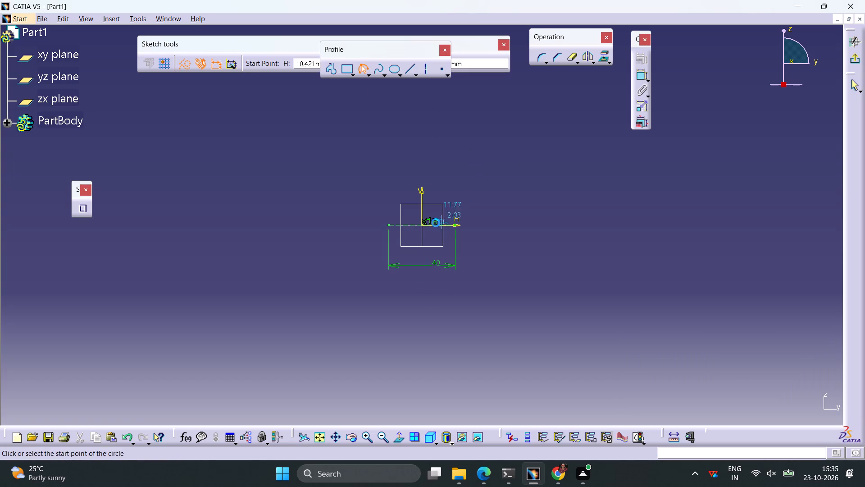
{"action": "left_click", "coordinate": [388, 227]}
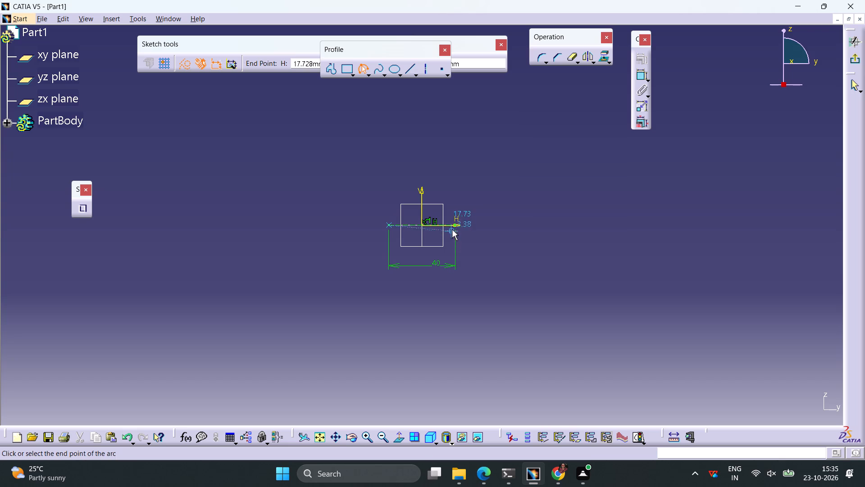
{"action": "left_click", "coordinate": [454, 225]}
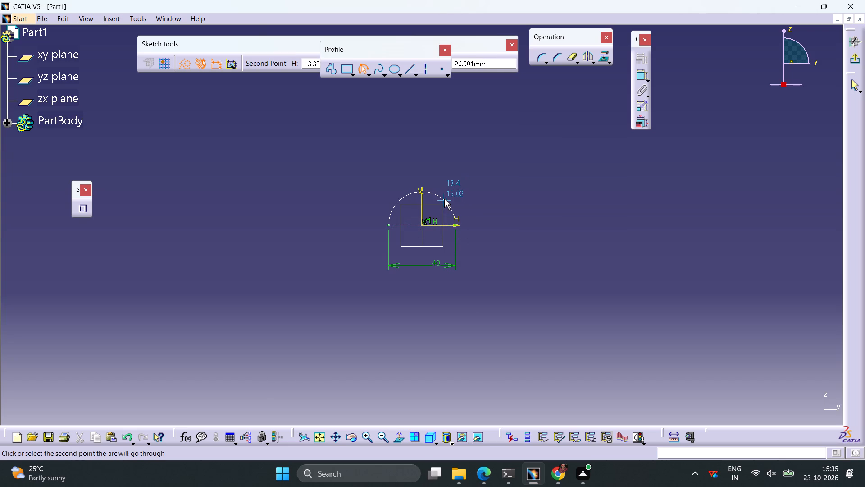
{"action": "left_click", "coordinate": [185, 65]}
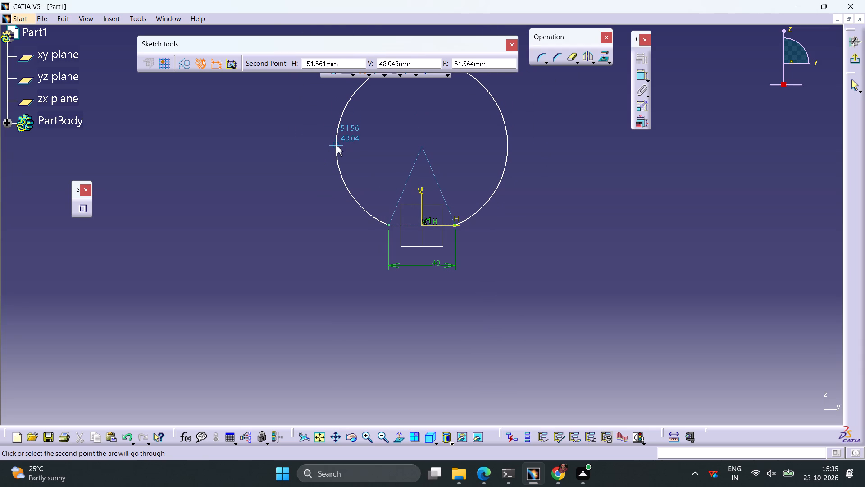
{"action": "key", "text": "Escape"}
{"action": "key", "text": "Escape"}
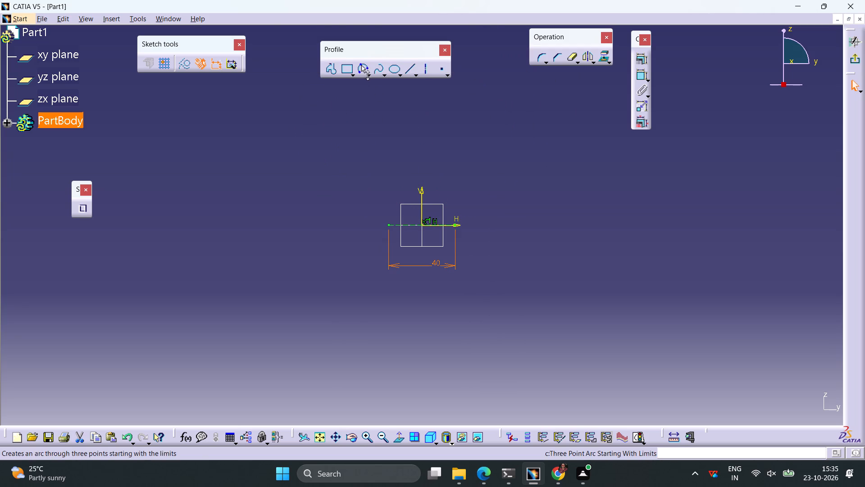
Draw a 20 mm radius upper semicircular arc centred on the origin, from the construction line's left endpoint to its right endpoint.
{"action": "left_click", "coordinate": [369, 76]}
{"action": "left_click", "coordinate": [474, 87]}
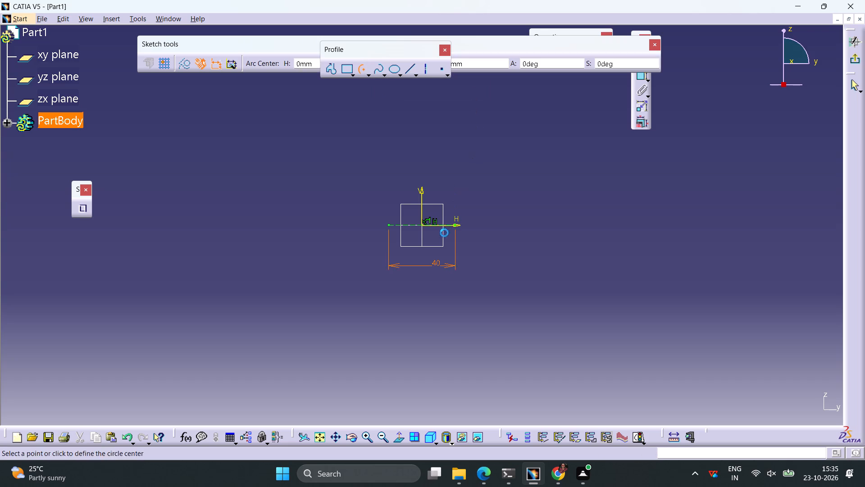
{"action": "left_click", "coordinate": [422, 226]}
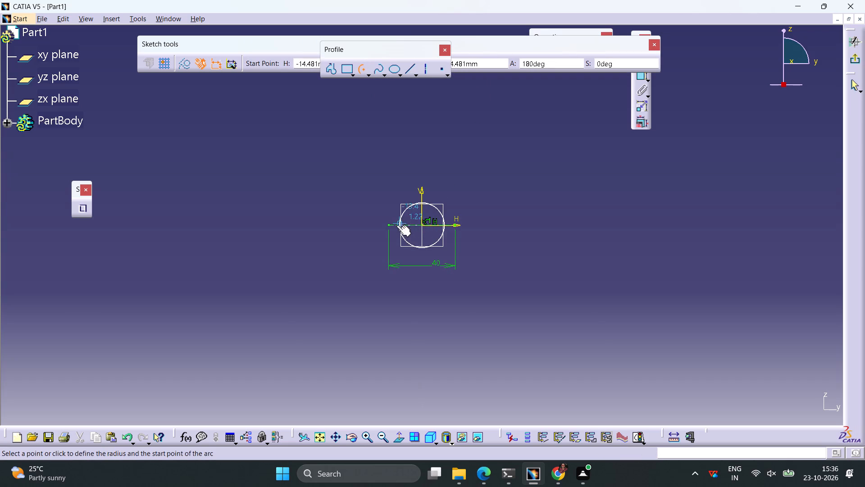
{"action": "left_click", "coordinate": [390, 226]}
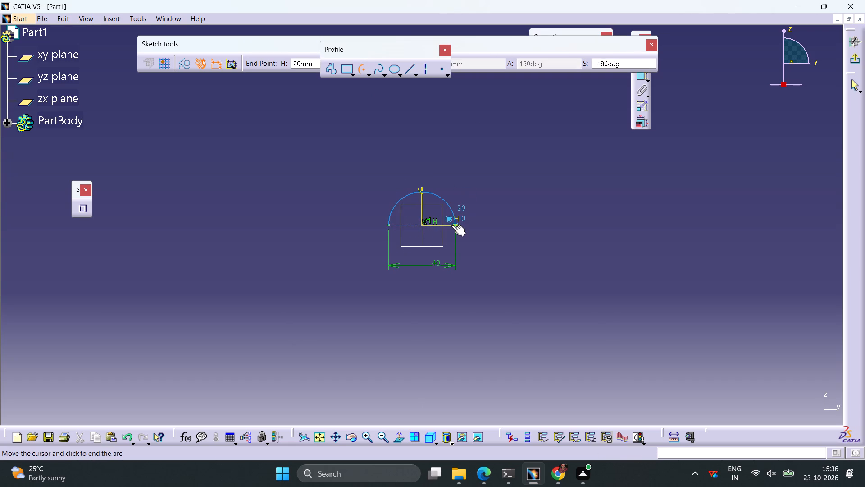
{"action": "left_click", "coordinate": [451, 225]}
{"action": "left_click", "coordinate": [494, 235]}
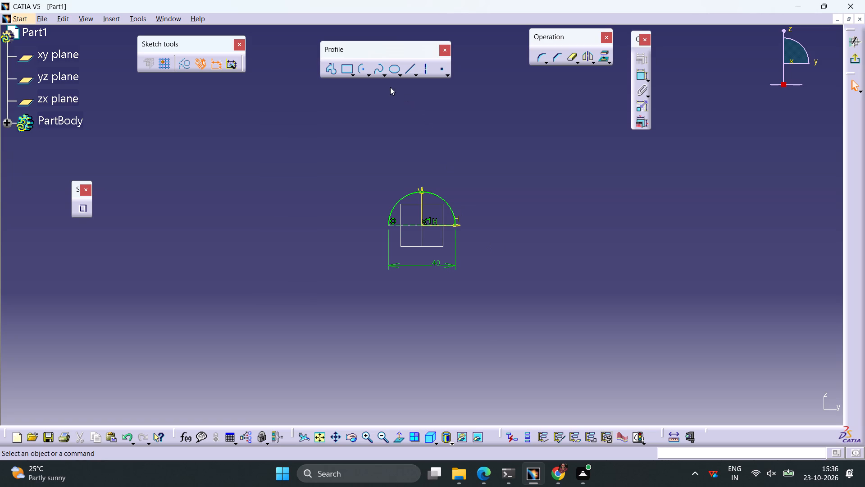
Draw a horizontal line outward from the arc's right endpoint, without symmetrical extension, ending about 55 mm from the vertical axis.
{"action": "left_click", "coordinate": [411, 70]}
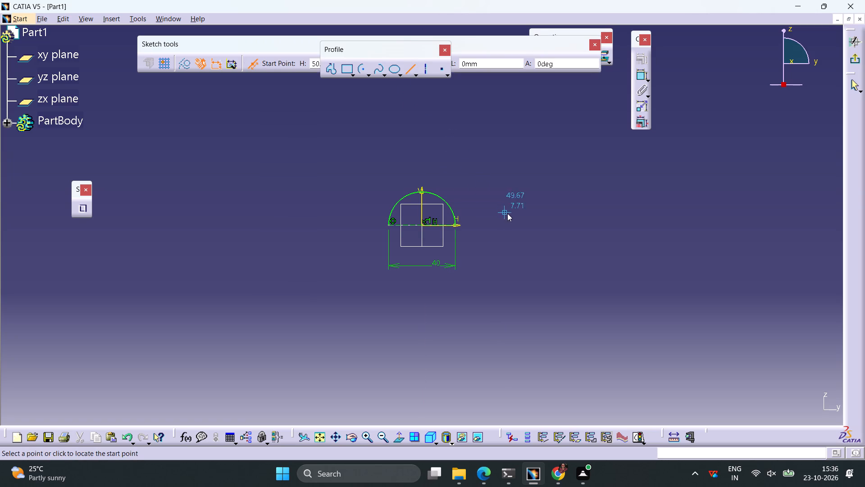
{"action": "left_click", "coordinate": [455, 226]}
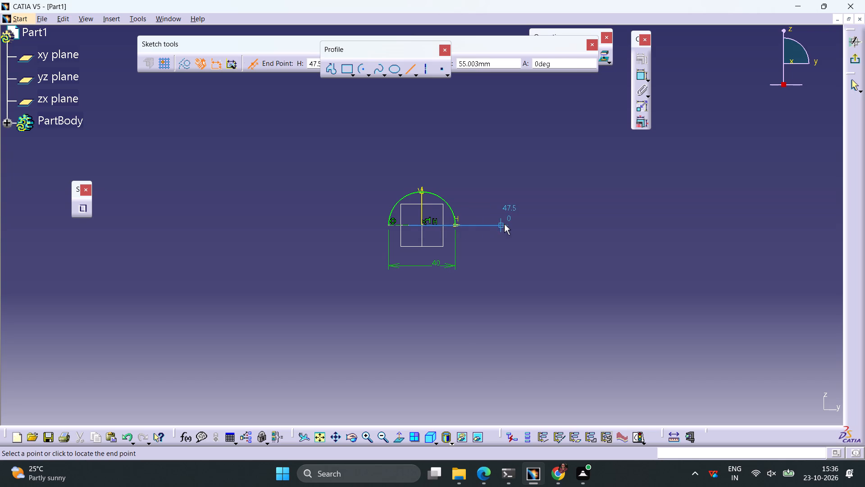
{"action": "left_click", "coordinate": [258, 64]}
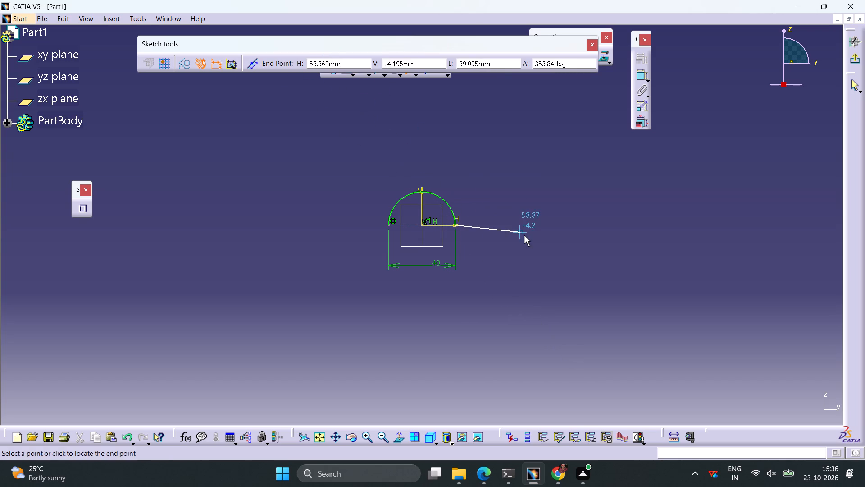
{"action": "left_click", "coordinate": [512, 225]}
{"action": "left_click", "coordinate": [551, 239]}
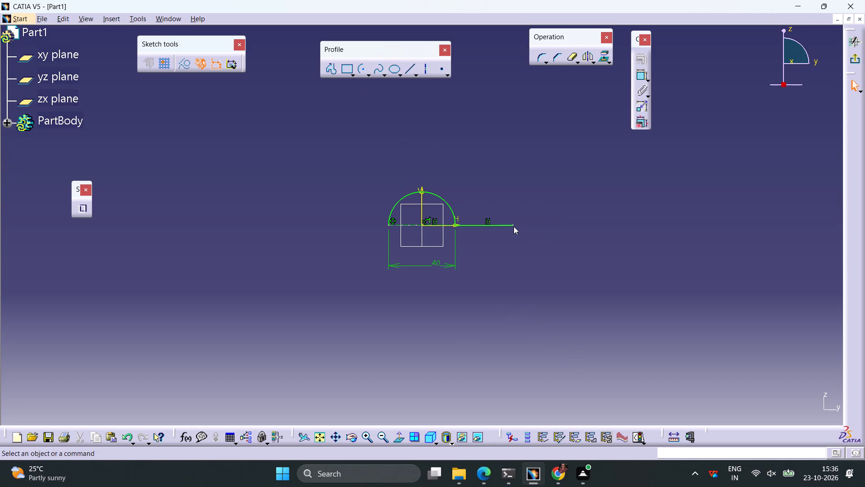
Dimension the right line's outer endpoint from the vertical axis and set the distance to 50 mm.
{"action": "left_click", "coordinate": [514, 223]}
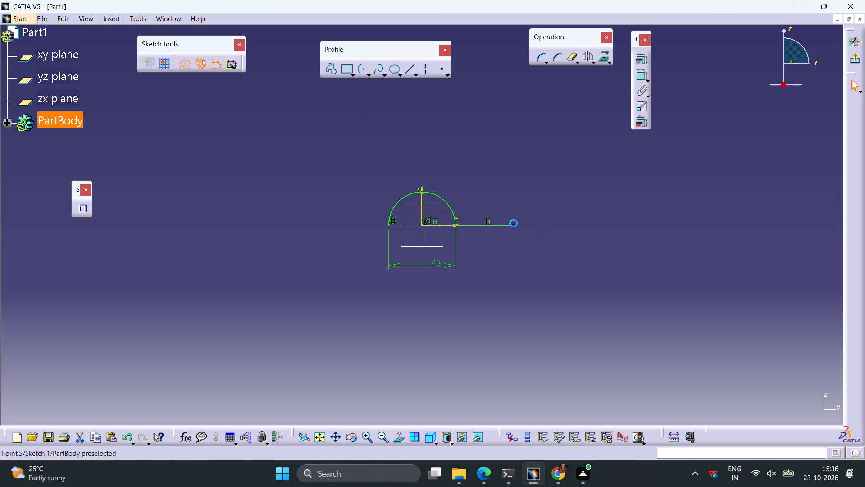
{"action": "left_click", "coordinate": [637, 77]}
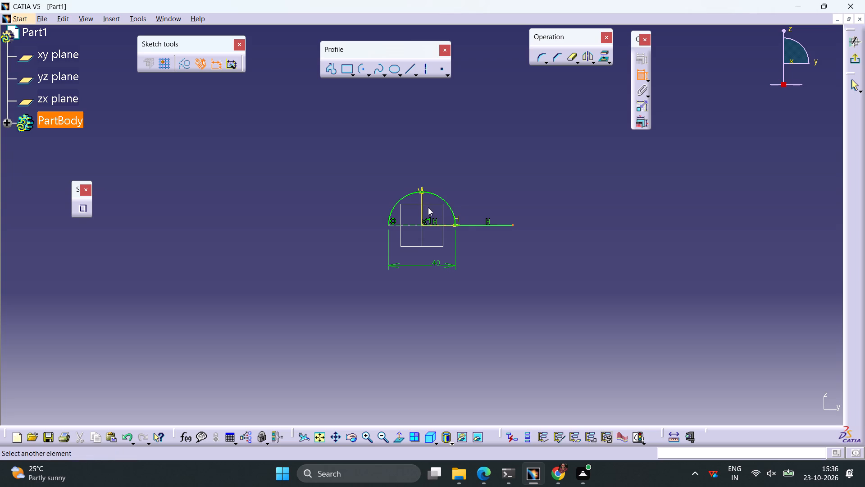
{"action": "left_click", "coordinate": [422, 206]}
{"action": "left_click", "coordinate": [483, 305]}
{"action": "double_click", "coordinate": [482, 302]}
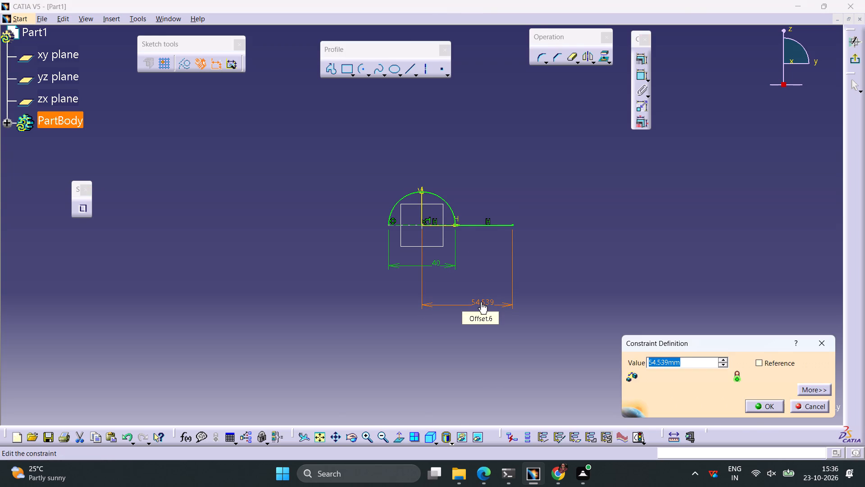
{"action": "type", "text": "50"}
{"action": "key", "text": "Return"}
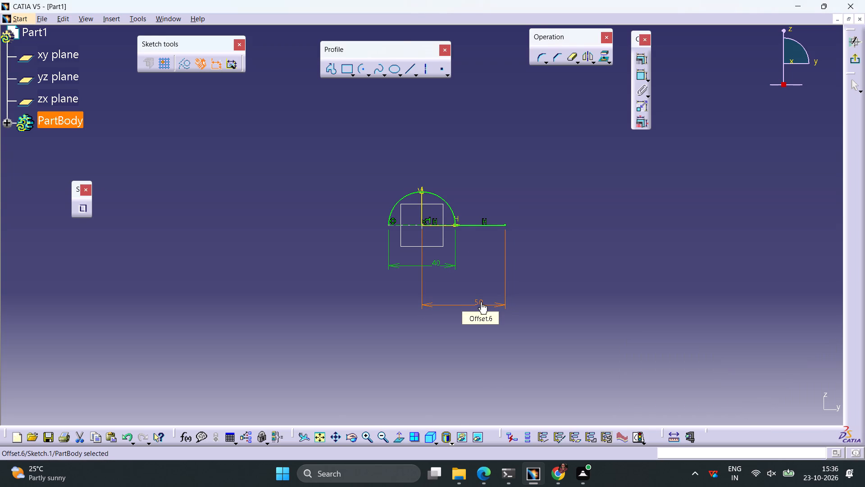
Draw a horizontal line outward from the arc's left endpoint, ending about 51 mm from the vertical axis.
{"action": "left_click", "coordinate": [406, 74]}
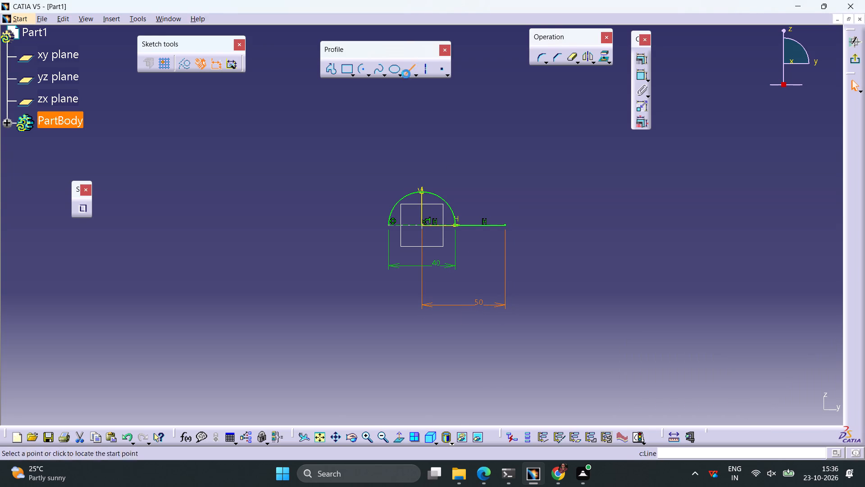
{"action": "left_click", "coordinate": [390, 225]}
{"action": "left_click", "coordinate": [336, 227]}
{"action": "left_click", "coordinate": [332, 254]}
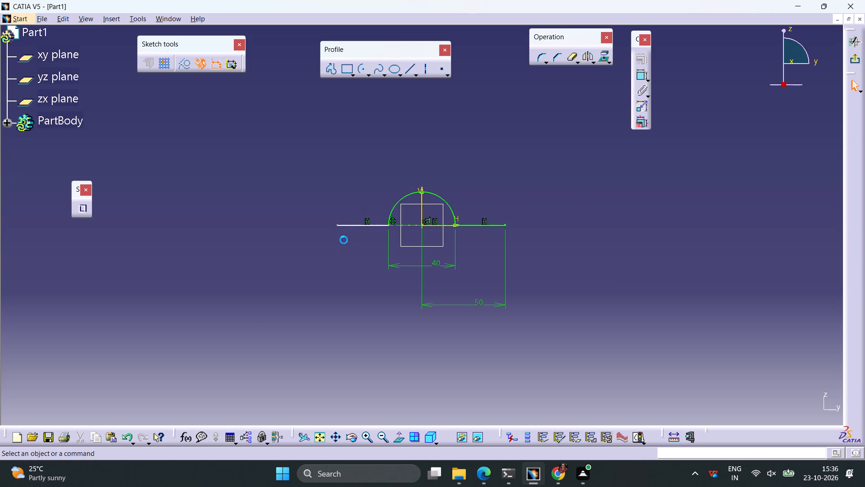
Dimension the left line's outer endpoint from the vertical axis and set the distance to 50 mm.
{"action": "left_click", "coordinate": [337, 224]}
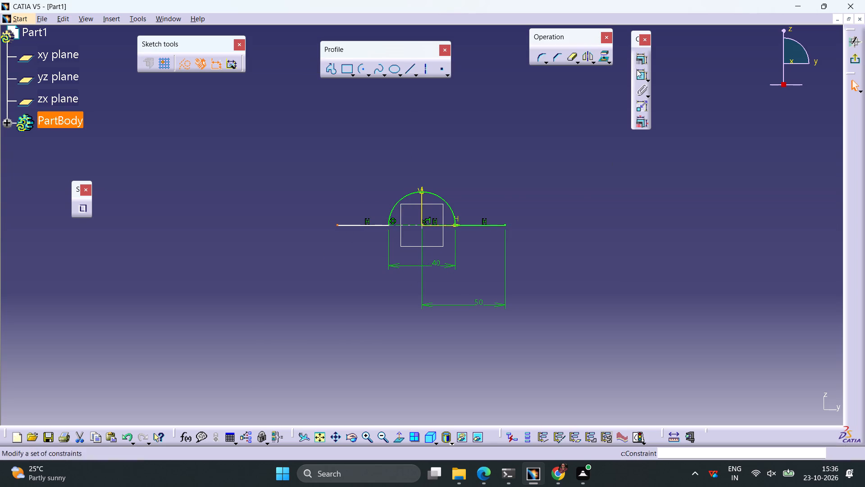
{"action": "left_click", "coordinate": [639, 74]}
{"action": "left_click", "coordinate": [419, 205]}
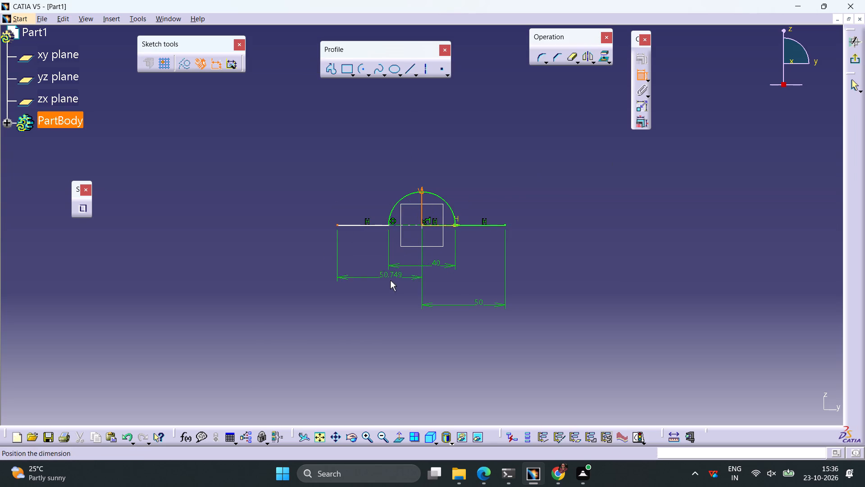
{"action": "left_click", "coordinate": [374, 285]}
{"action": "double_click", "coordinate": [373, 283]}
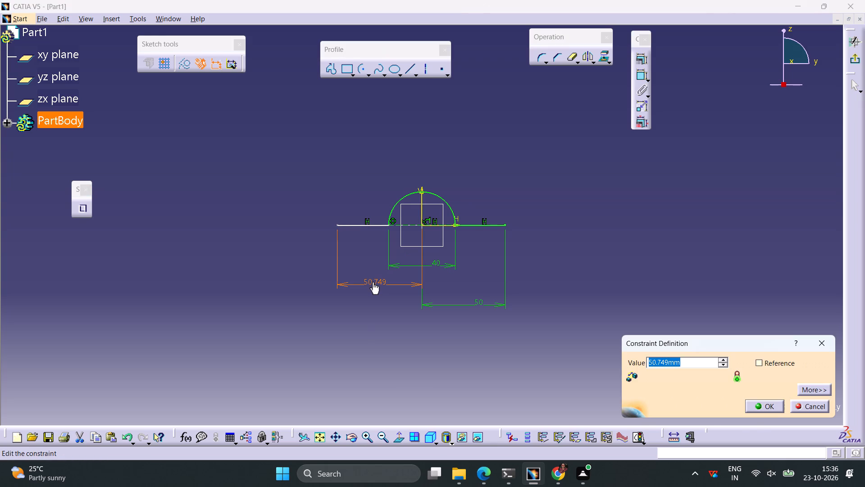
{"action": "type", "text": "50"}
{"action": "key", "text": "Return"}
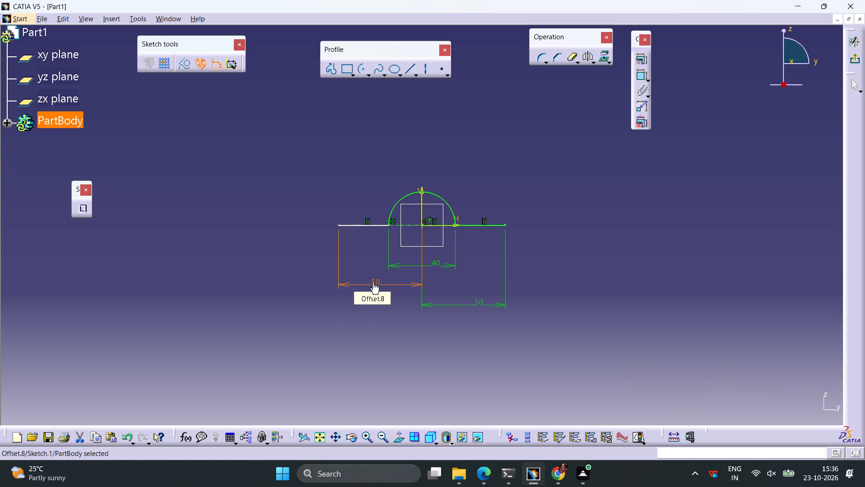
{"action": "left_click", "coordinate": [374, 244]}
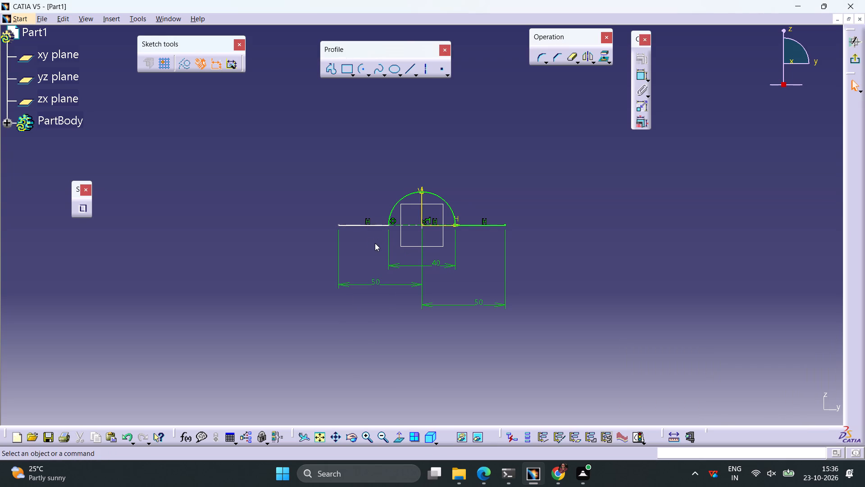
Move the left line to test its freedom, and constrain its inner endpoint coincident with the construction line's left endpoint.
{"action": "left_click_drag", "start_coordinate": [373, 225], "coordinate": [359, 243]}
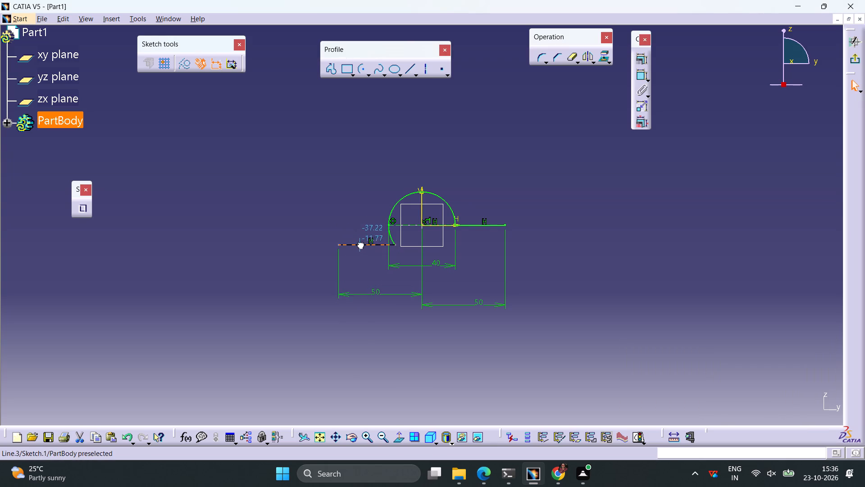
{"action": "left_click_drag", "start_coordinate": [359, 243], "coordinate": [351, 214]}
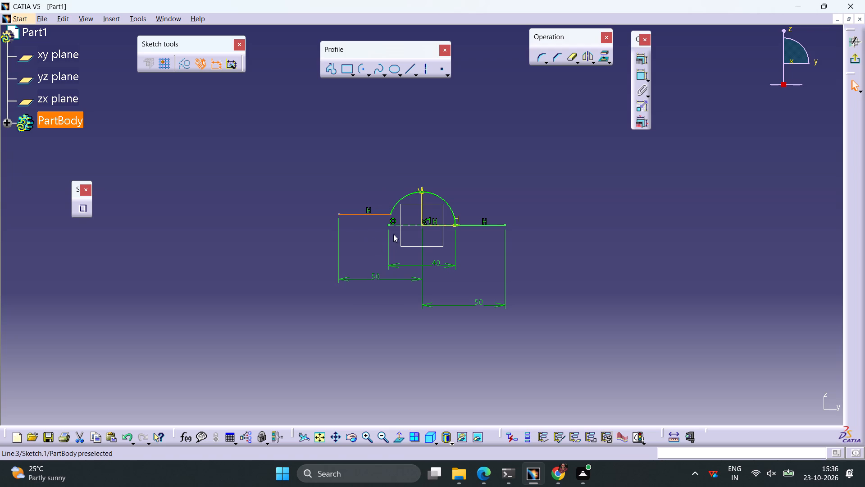
{"action": "left_click", "coordinate": [391, 213]}
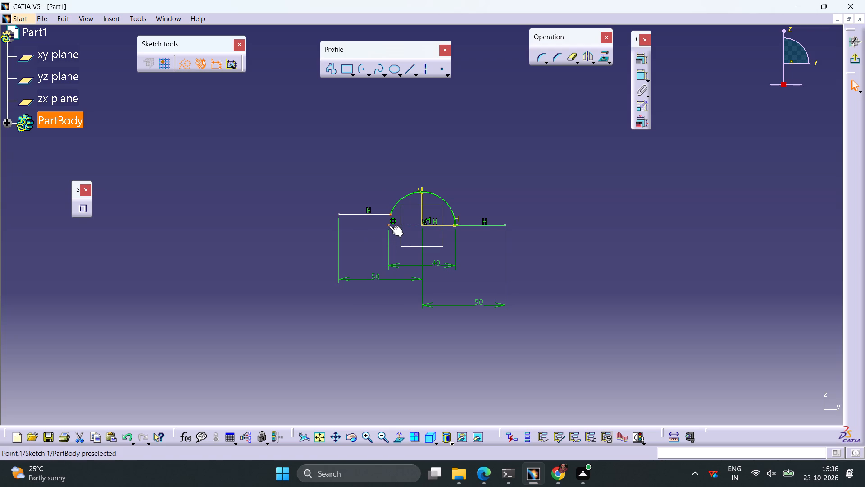
{"action": "left_click", "coordinate": [389, 225], "text": "ctrl"}
{"action": "left_click", "coordinate": [645, 59]}
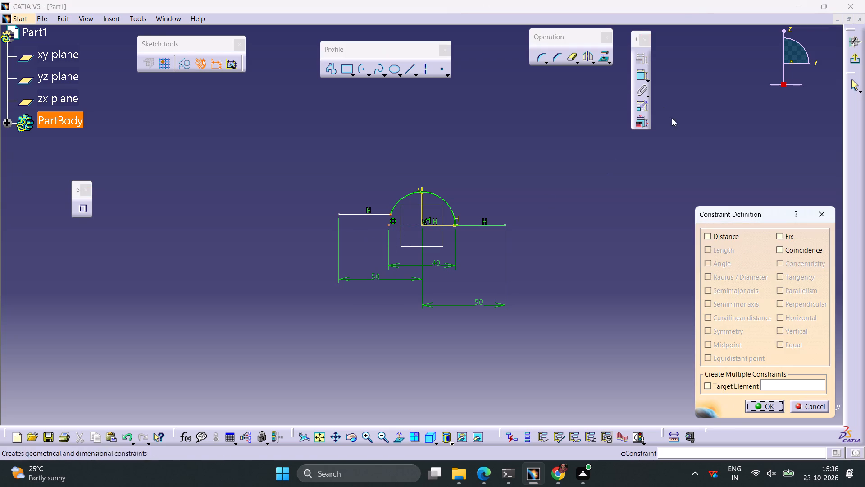
{"action": "left_click", "coordinate": [805, 254]}
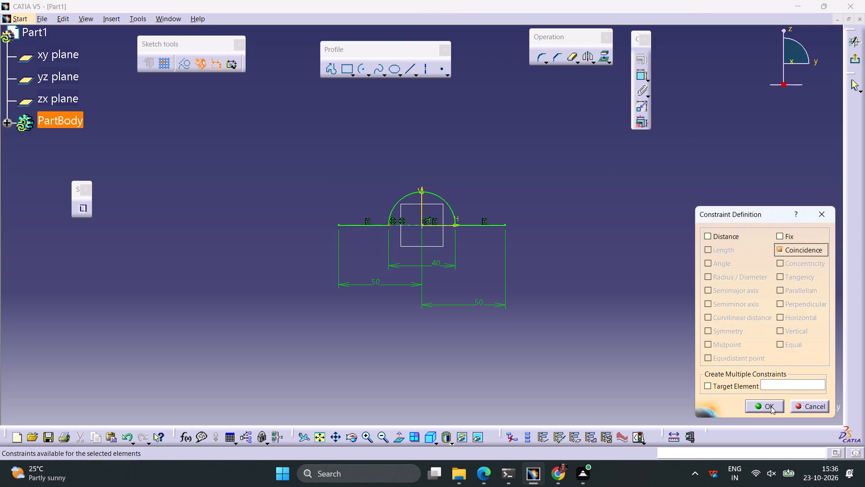
{"action": "left_click", "coordinate": [771, 406]}
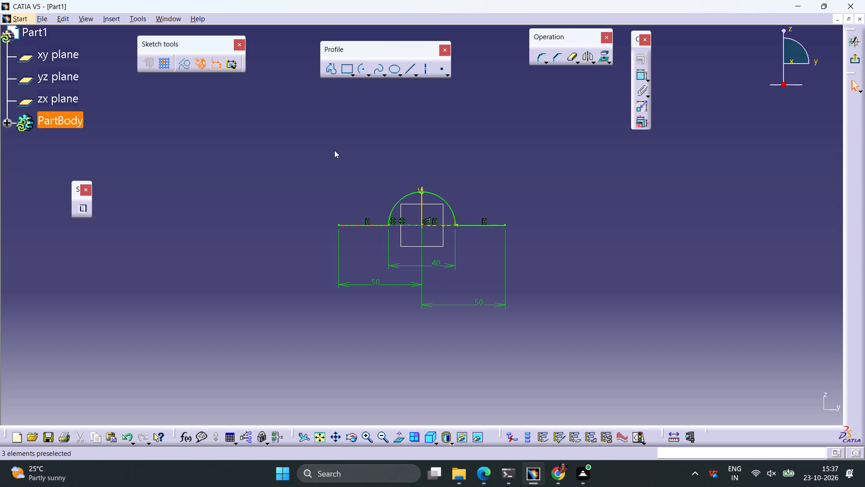
Draw a vertical line upward from the left line's outer endpoint and dimension its length to 10 mm.
{"action": "left_click", "coordinate": [407, 73]}
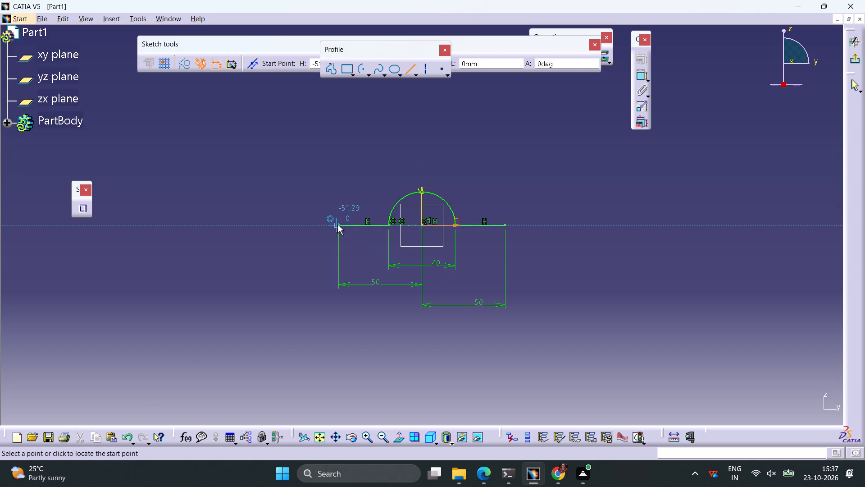
{"action": "left_click", "coordinate": [340, 225]}
{"action": "left_click", "coordinate": [339, 210]}
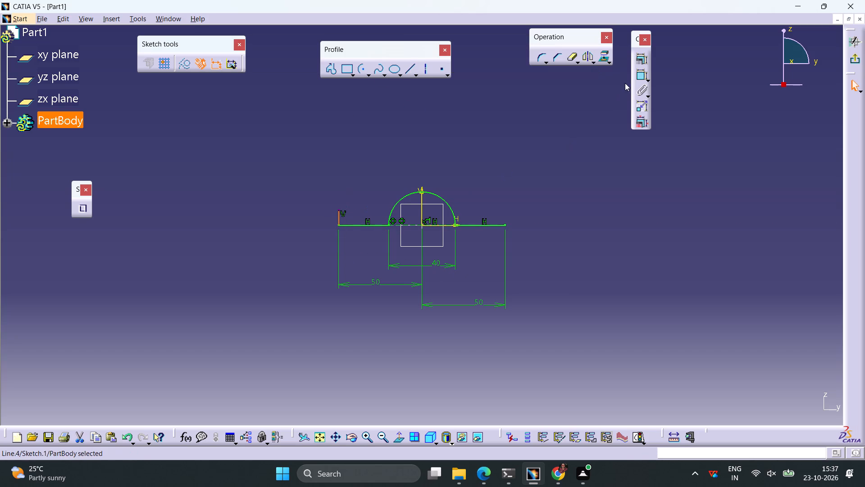
{"action": "left_click", "coordinate": [636, 75]}
{"action": "left_click", "coordinate": [256, 257]}
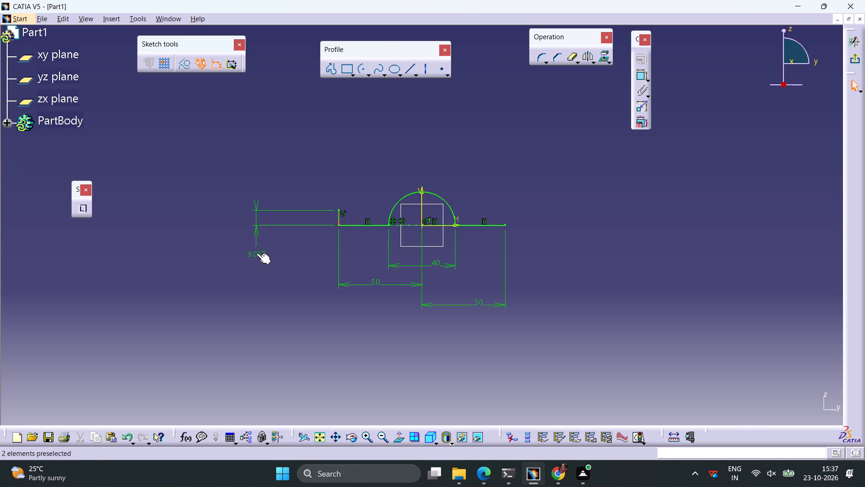
{"action": "double_click", "coordinate": [256, 253]}
{"action": "type", "text": "10"}
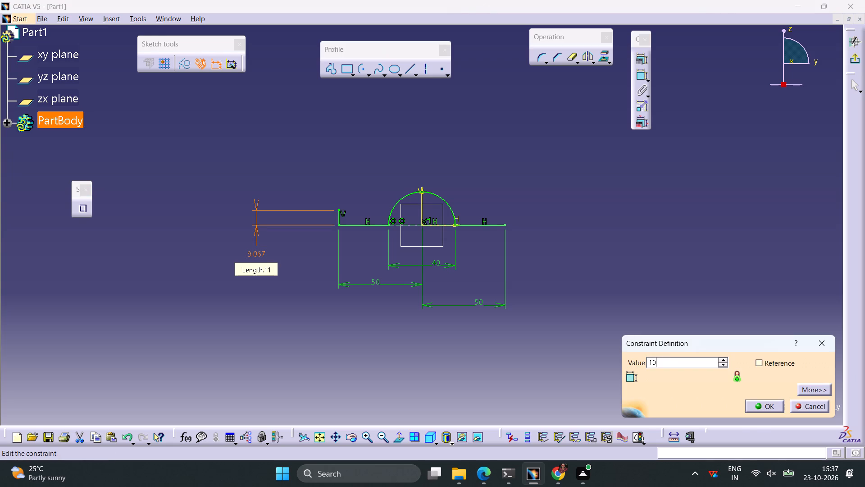
{"action": "key", "text": "Return"}
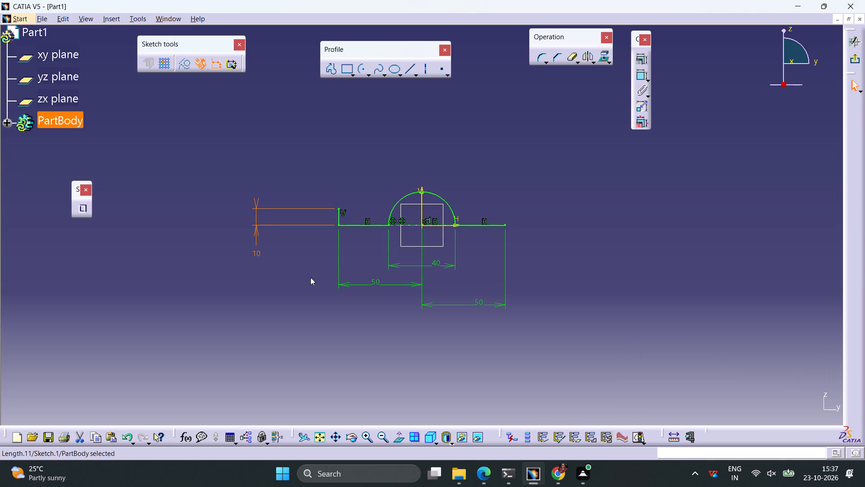
{"action": "left_click", "coordinate": [298, 291]}
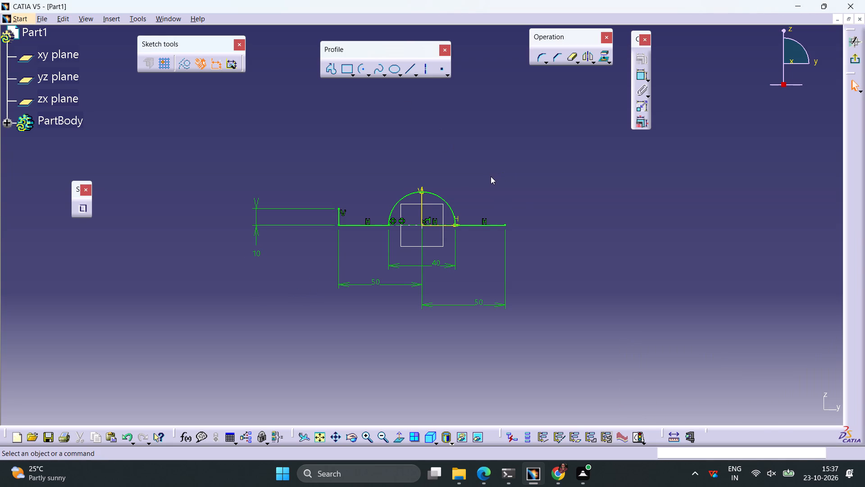
Offset the semicircular arc outward and set the offset distance to 10 mm.
{"action": "left_click", "coordinate": [592, 62]}
{"action": "left_click", "coordinate": [686, 71]}
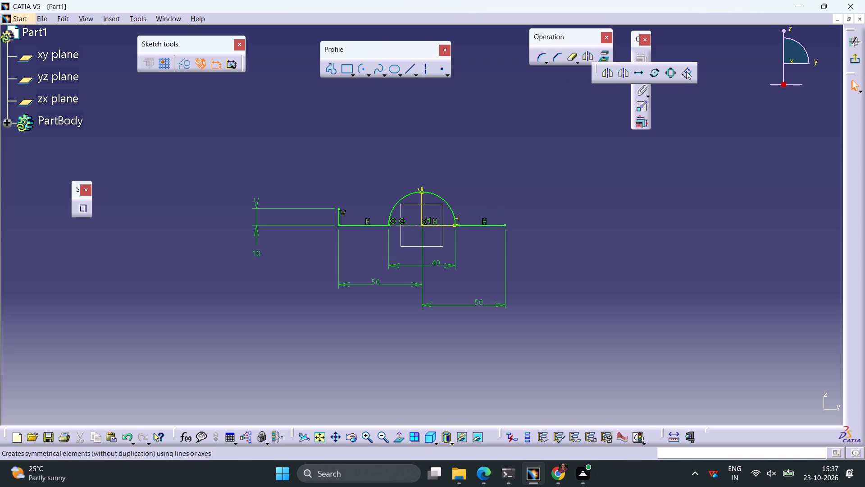
{"action": "left_click", "coordinate": [444, 198]}
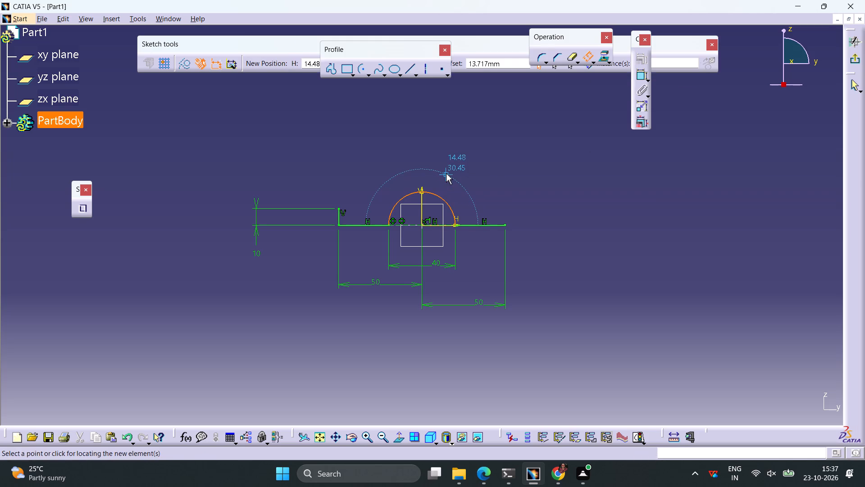
{"action": "left_click", "coordinate": [446, 174]}
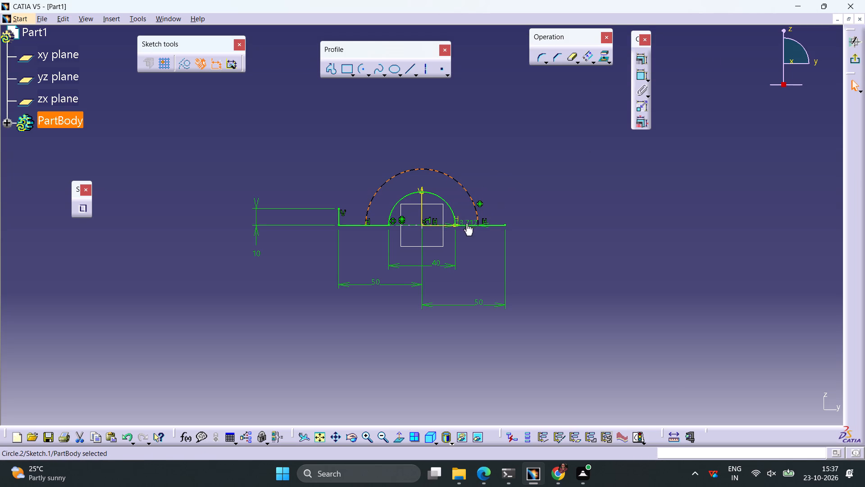
{"action": "double_click", "coordinate": [467, 222]}
{"action": "type", "text": "10"}
{"action": "key", "text": "Return"}
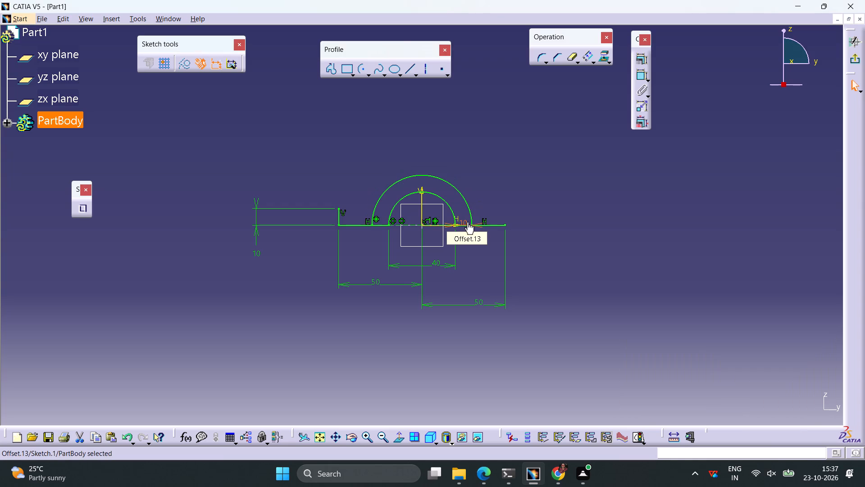
Draw a horizontal line from the top of the left vertical line to the outer arc.
{"action": "left_click", "coordinate": [404, 73]}
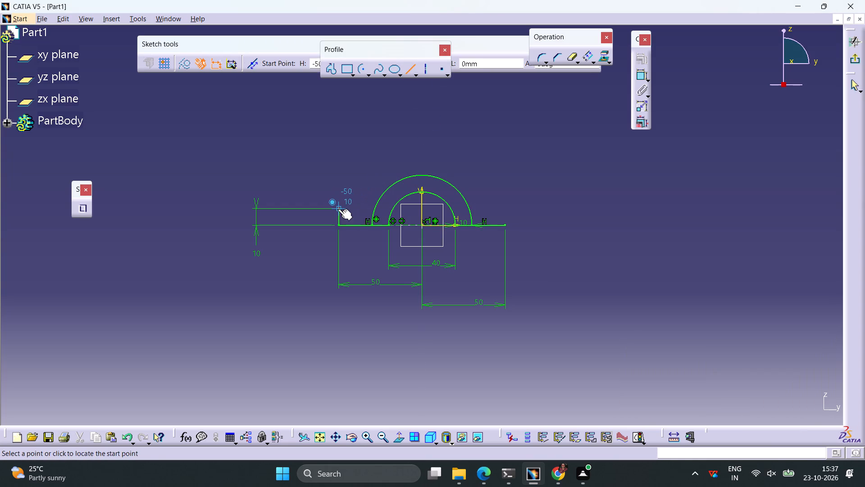
{"action": "left_click", "coordinate": [338, 209]}
{"action": "left_click", "coordinate": [375, 209]}
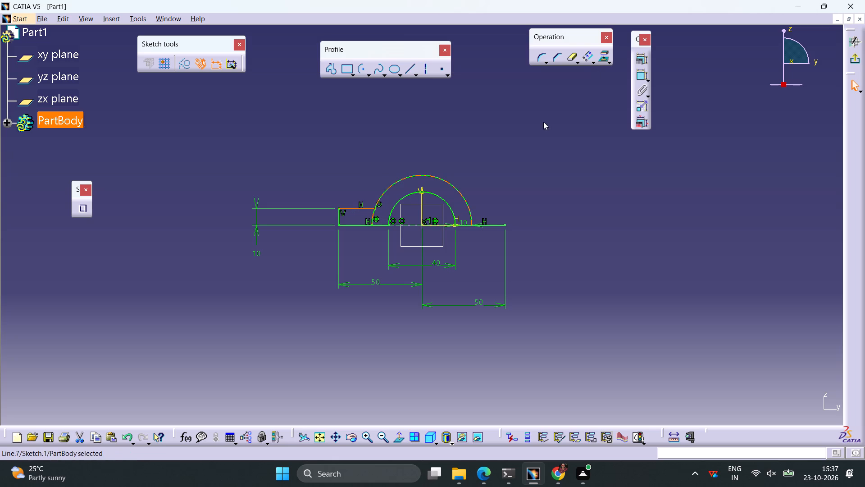
{"action": "left_click", "coordinate": [543, 122]}
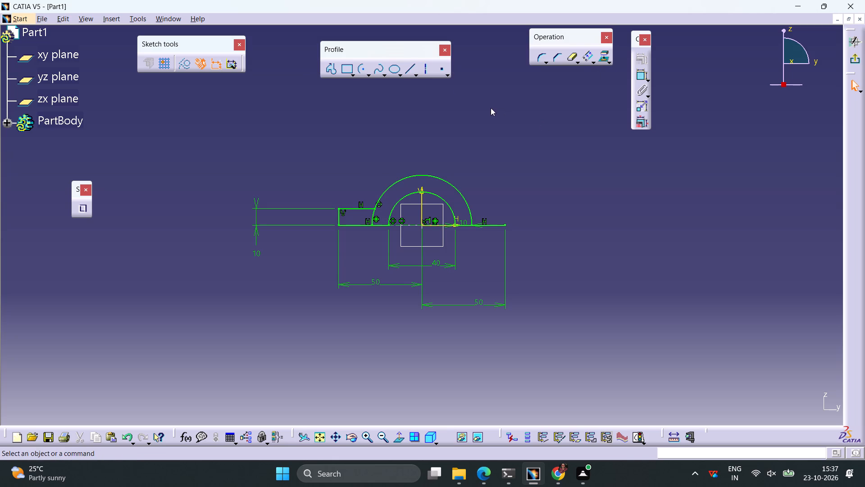
Draw a vertical line upward from the right line's outer endpoint and dimension its length to 40 mm.
{"action": "left_click", "coordinate": [409, 70]}
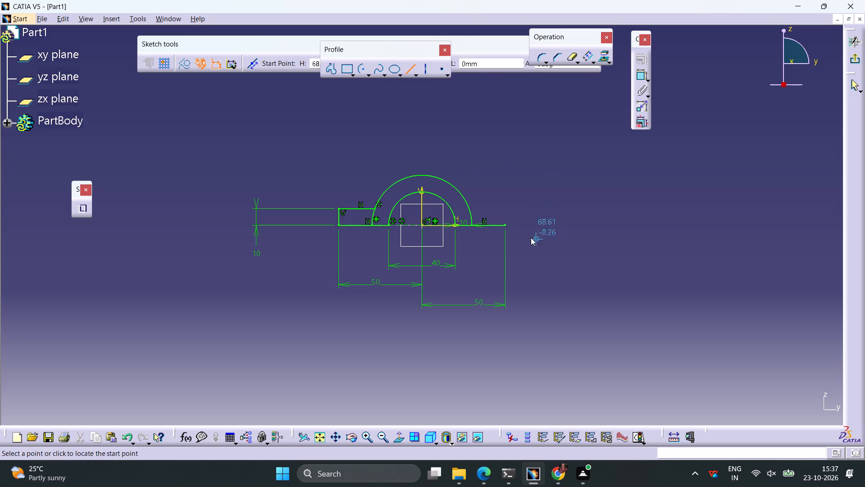
{"action": "left_click", "coordinate": [505, 226]}
{"action": "left_click", "coordinate": [504, 166]}
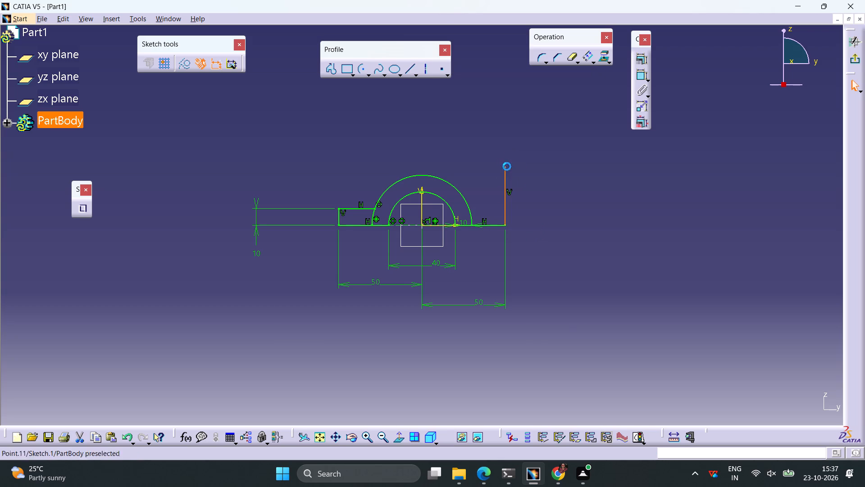
{"action": "left_click", "coordinate": [642, 78]}
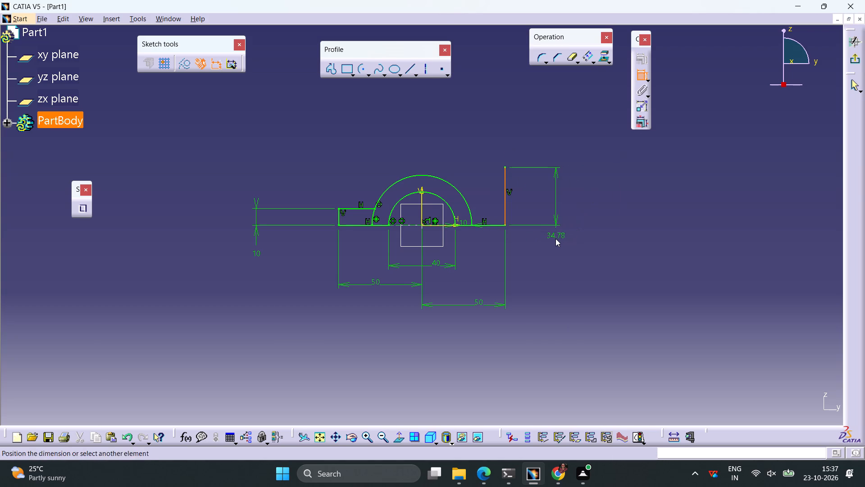
{"action": "left_click", "coordinate": [555, 239]}
{"action": "double_click", "coordinate": [559, 235]}
{"action": "type", "text": "40"}
{"action": "key", "text": "Return"}
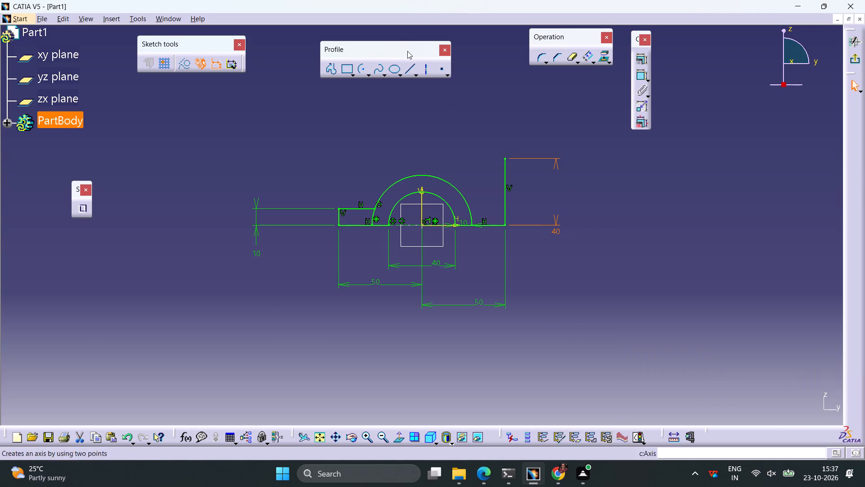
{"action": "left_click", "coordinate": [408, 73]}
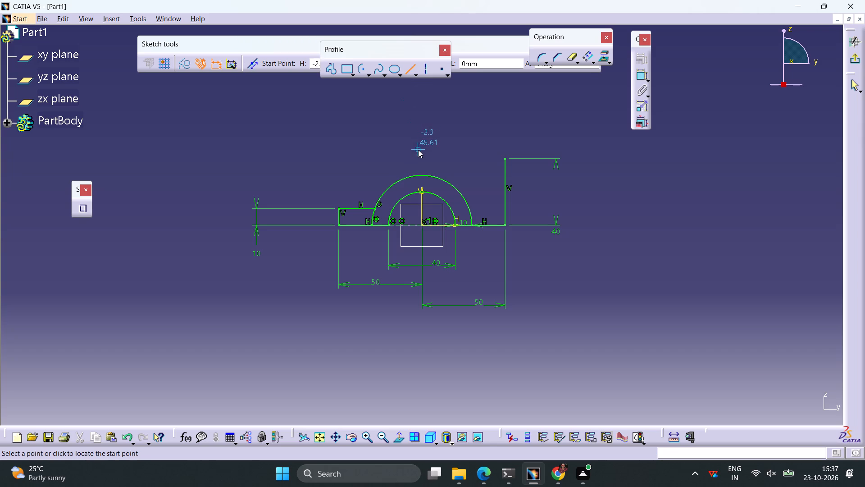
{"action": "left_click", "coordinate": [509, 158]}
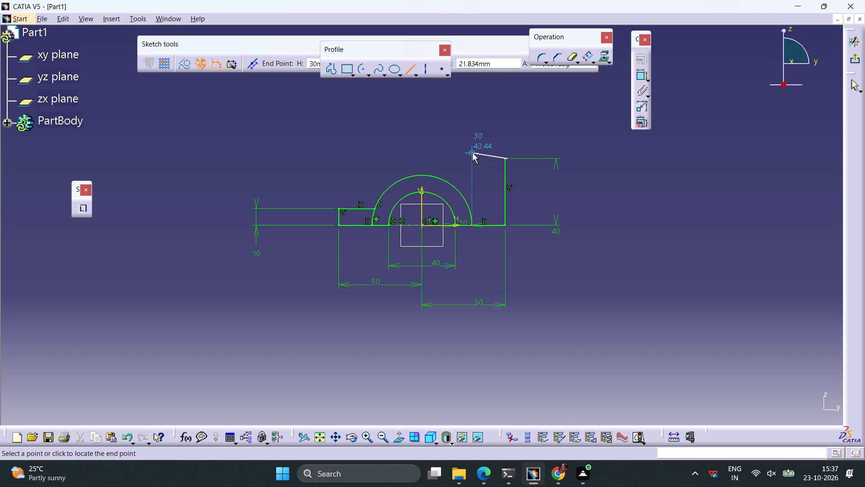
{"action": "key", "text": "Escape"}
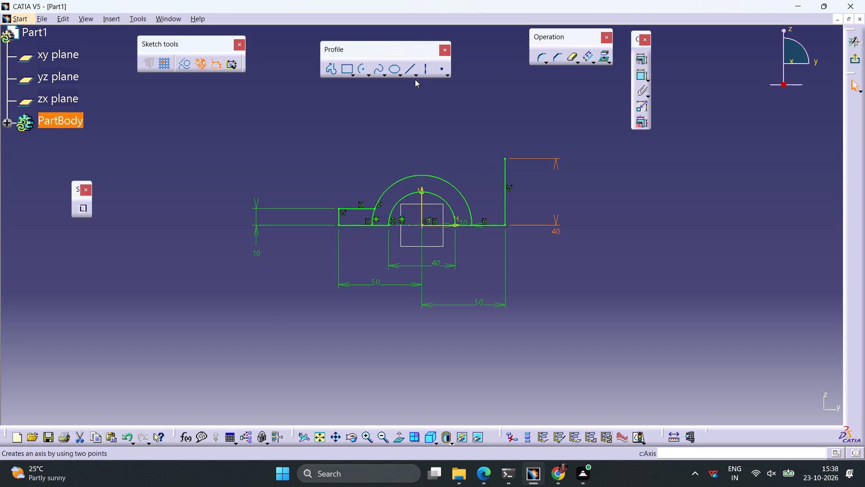
Draw a horizontal line inward from the top of the right vertical line and dimension its length to 10 mm.
{"action": "left_click", "coordinate": [408, 70]}
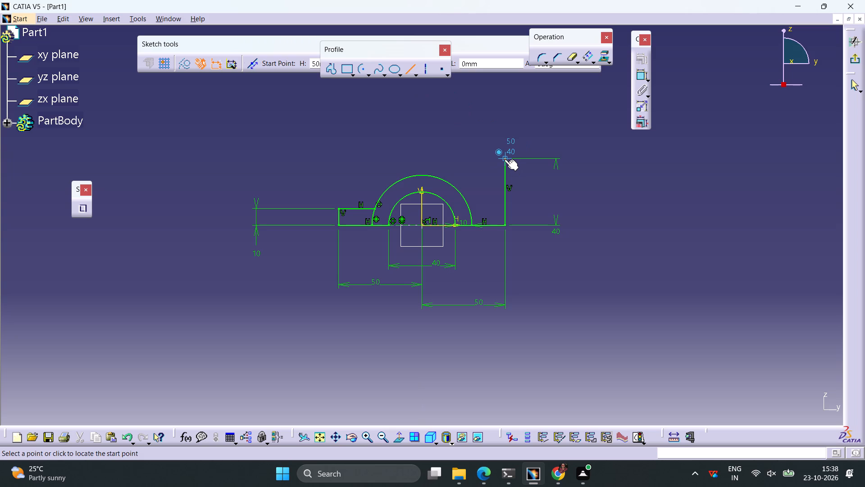
{"action": "left_click", "coordinate": [504, 159]}
{"action": "left_click", "coordinate": [492, 159]}
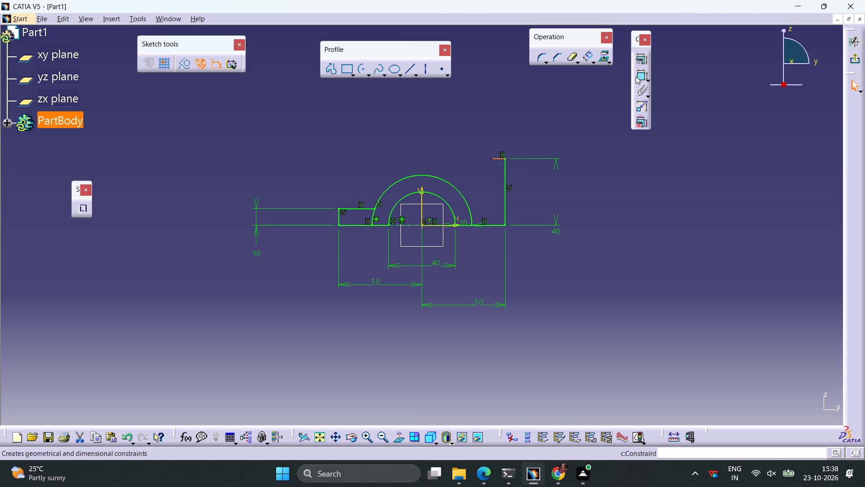
{"action": "left_click", "coordinate": [637, 76]}
{"action": "left_click", "coordinate": [533, 138]}
{"action": "double_click", "coordinate": [533, 136]}
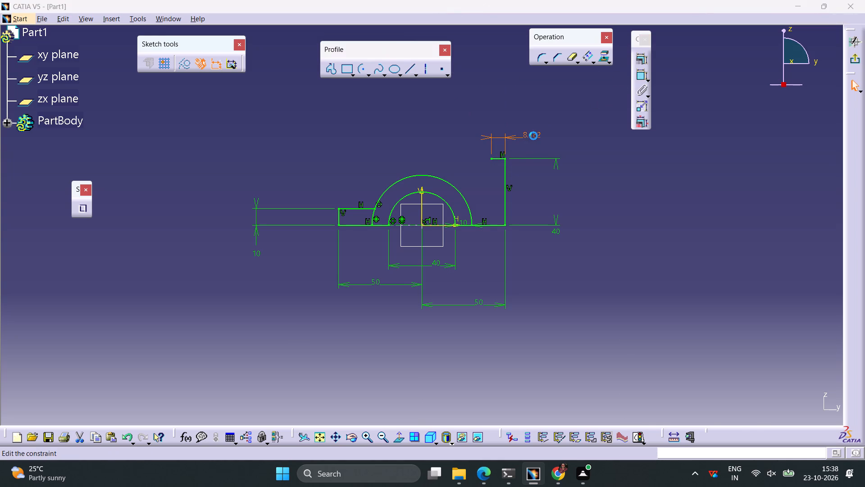
{"action": "type", "text": "10"}
{"action": "key", "text": "Return"}
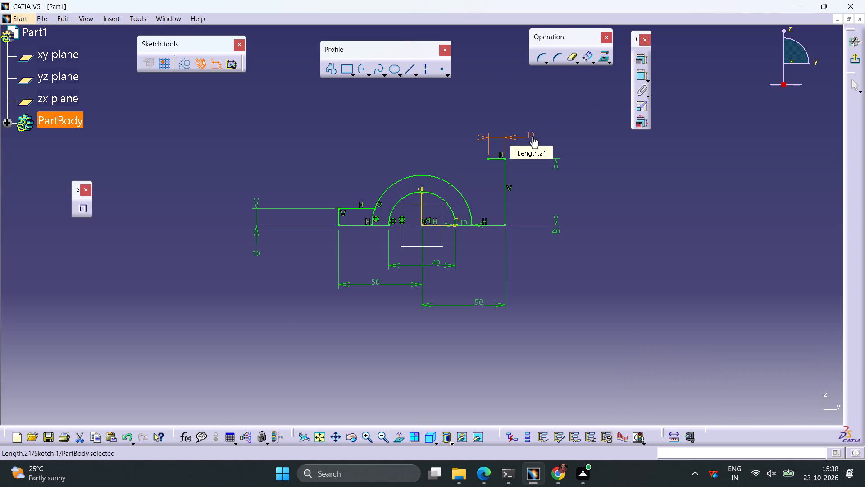
Draw a vertical line down from the upright's top inner endpoint and dimension its lower end 10 mm above the base line.
{"action": "left_click", "coordinate": [409, 69]}
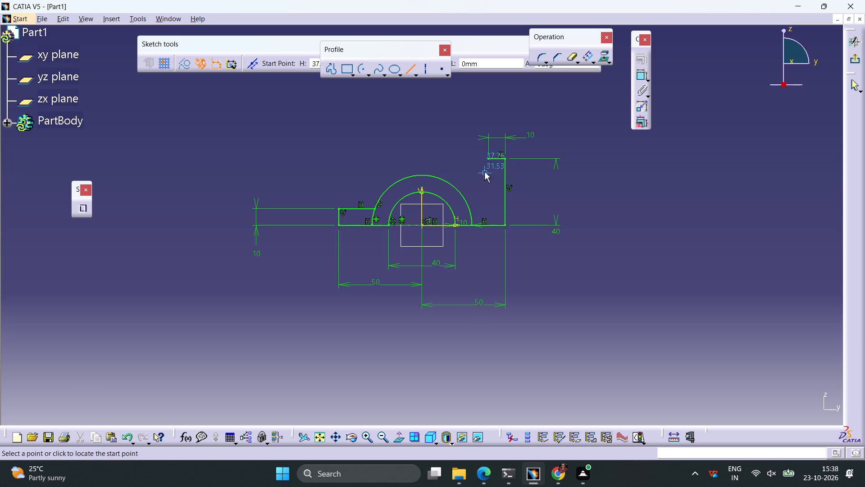
{"action": "left_click", "coordinate": [490, 158]}
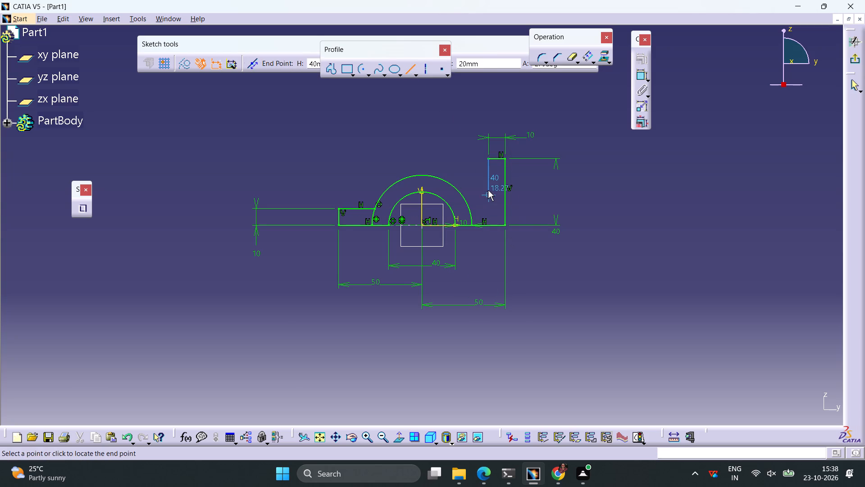
{"action": "left_click", "coordinate": [488, 190]}
{"action": "left_click", "coordinate": [591, 126]}
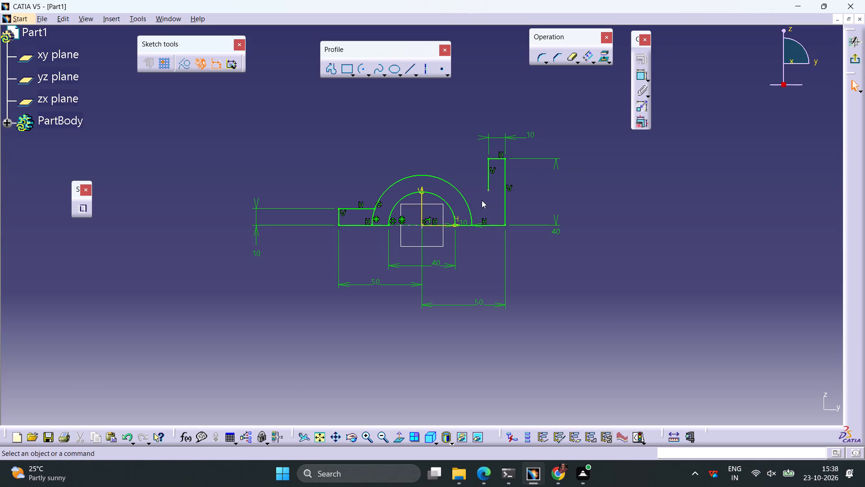
{"action": "left_click", "coordinate": [487, 190]}
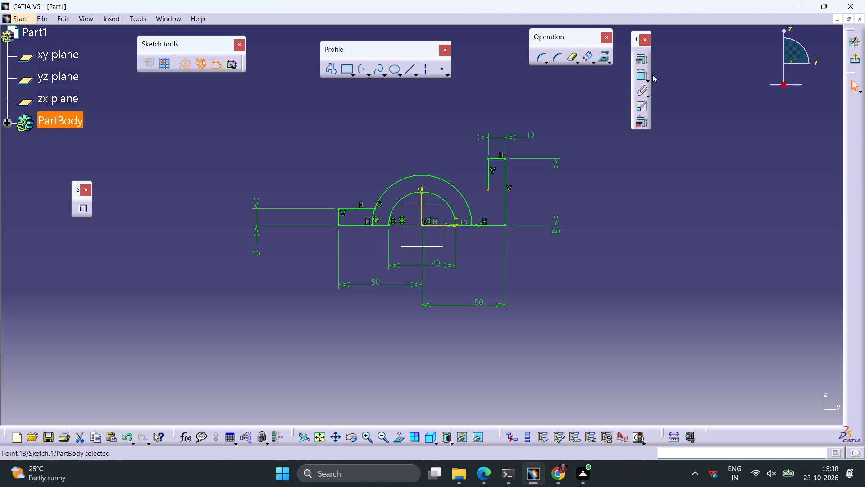
{"action": "left_click", "coordinate": [639, 75]}
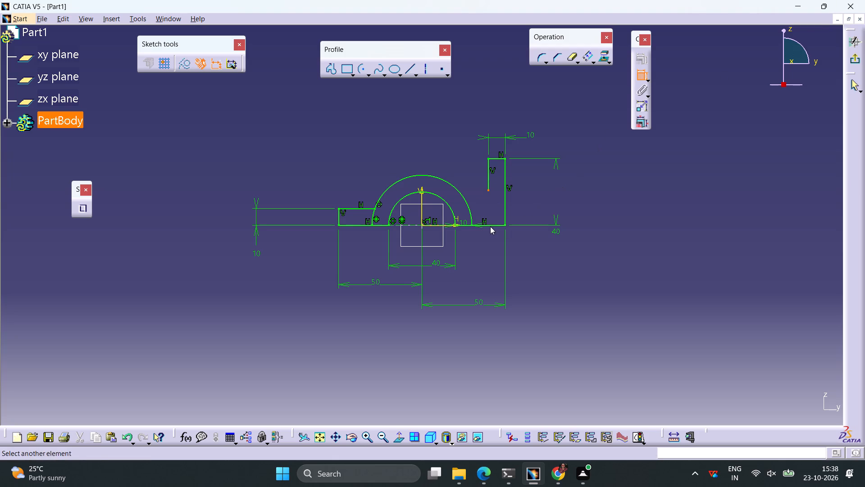
{"action": "left_click", "coordinate": [490, 224]}
{"action": "left_click", "coordinate": [588, 259]}
{"action": "double_click", "coordinate": [589, 257]}
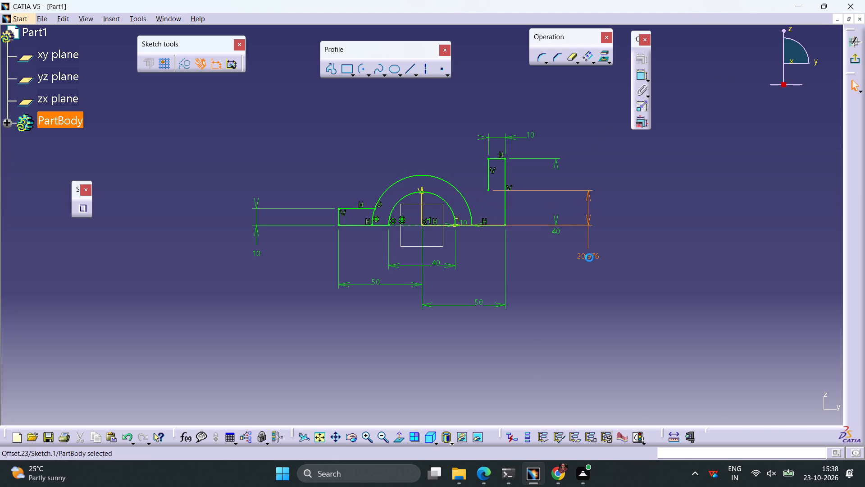
{"action": "type", "text": "10"}
{"action": "key", "text": "Return"}
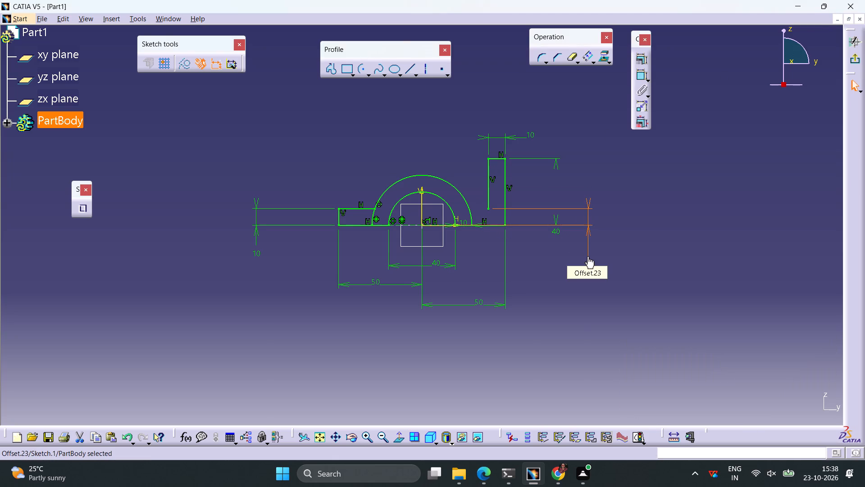
Draw a horizontal line from the upright's inner lower endpoint to the outer arc.
{"action": "left_click", "coordinate": [405, 73]}
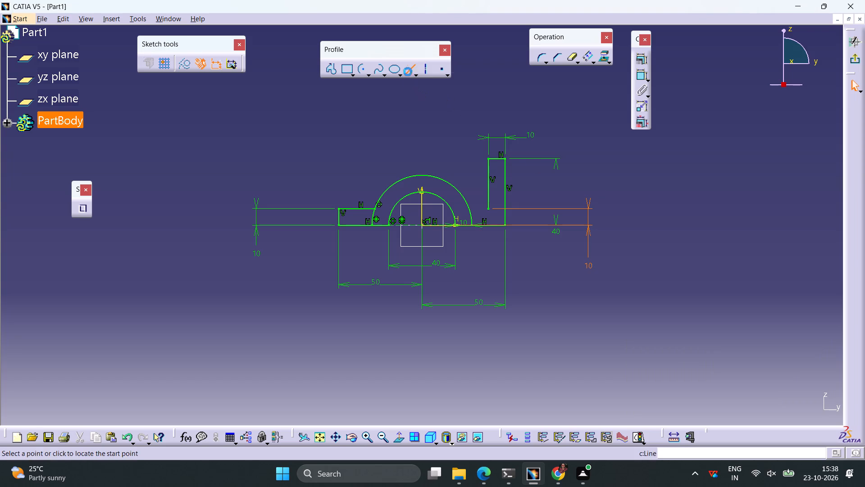
{"action": "left_click", "coordinate": [488, 209]}
{"action": "left_click_drag", "start_coordinate": [469, 210], "coordinate": [469, 206]}
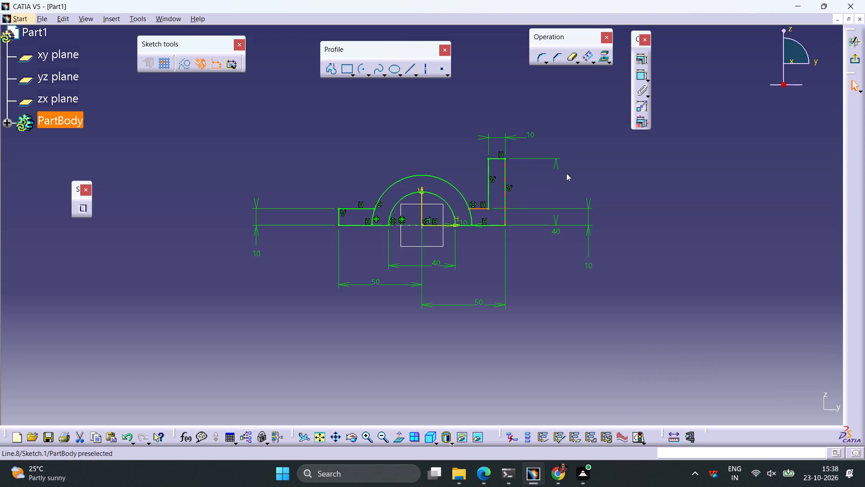
{"action": "left_click", "coordinate": [565, 102]}
Quick Trim both ends of the outer arc below the flange's and upright's horizontal lines.
{"action": "left_click", "coordinate": [569, 58]}
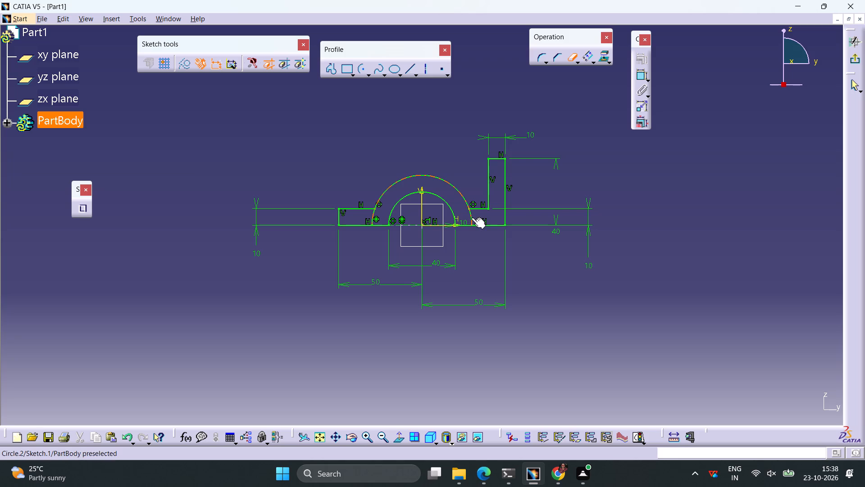
{"action": "left_click", "coordinate": [471, 217]}
{"action": "left_click", "coordinate": [571, 61]}
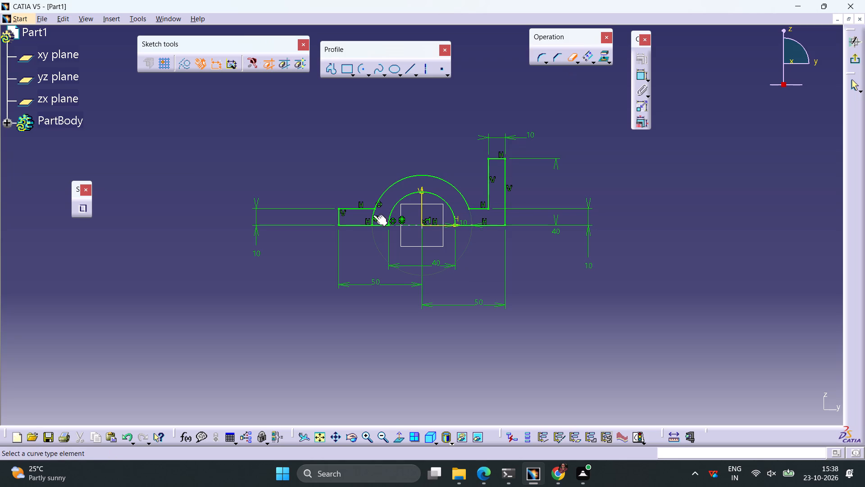
{"action": "left_click", "coordinate": [372, 219]}
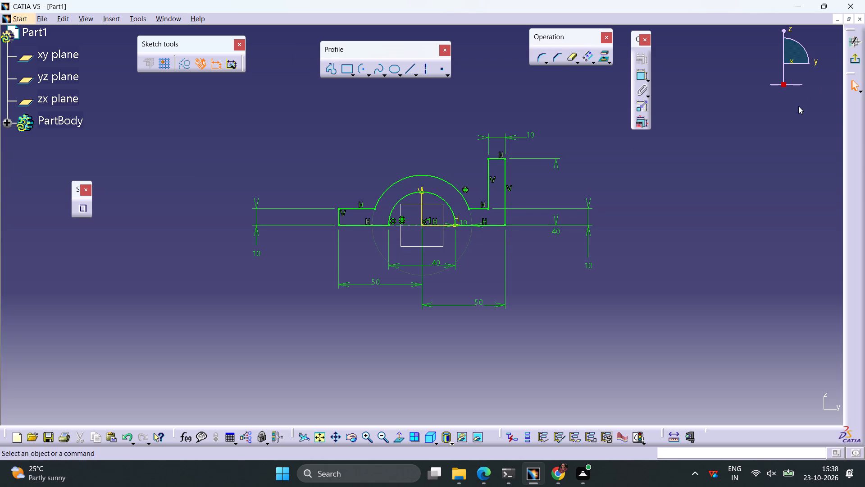
Exit the sketch and pad the bracket profile with a length of 25 mm and mirrored extent.
{"action": "left_click", "coordinate": [855, 61]}
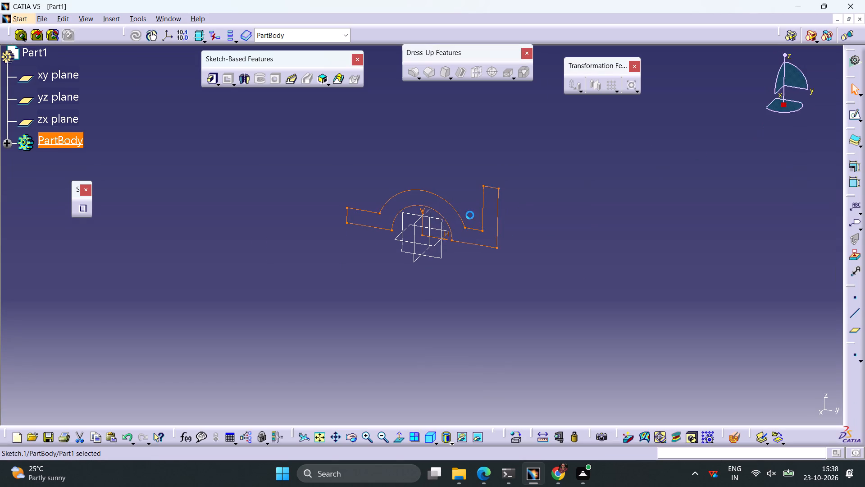
{"action": "left_click", "coordinate": [212, 82]}
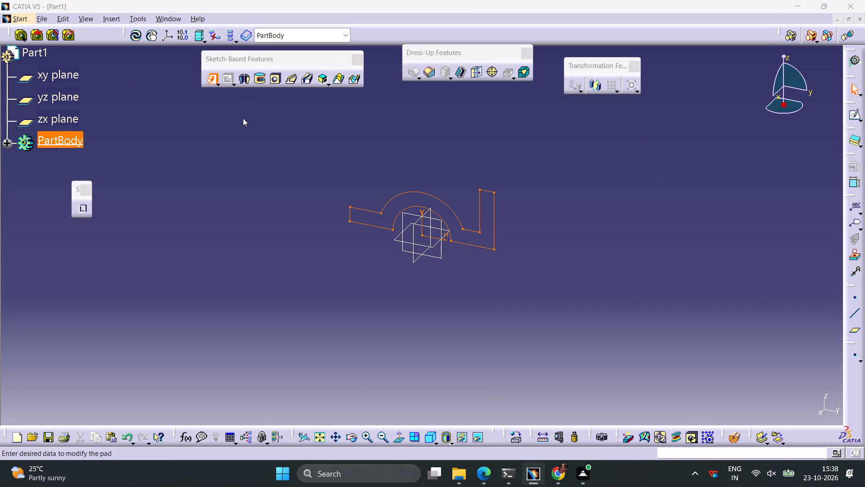
{"action": "left_click", "coordinate": [697, 348]}
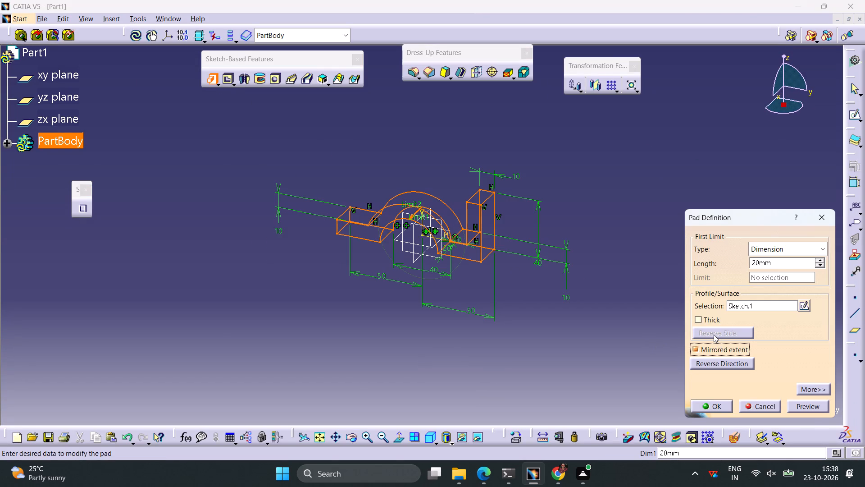
{"action": "left_click_drag", "start_coordinate": [778, 266], "coordinate": [774, 265]}
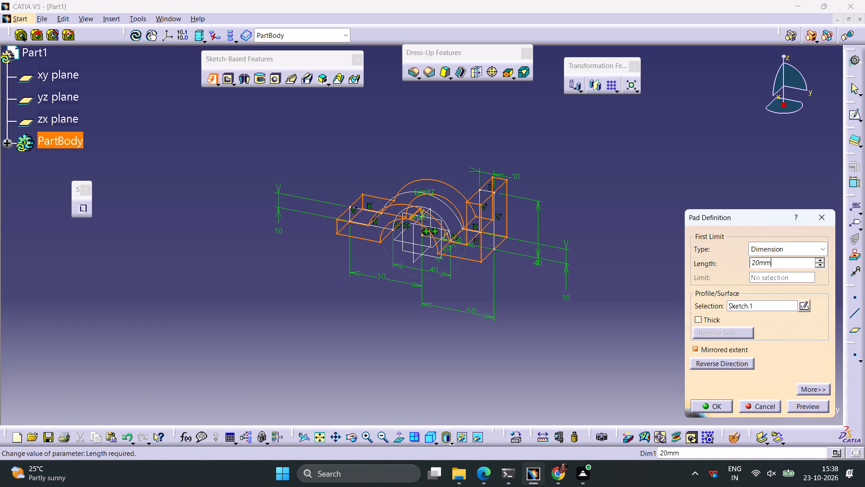
{"action": "left_click_drag", "start_coordinate": [774, 265], "coordinate": [717, 269]}
{"action": "type", "text": "25"}
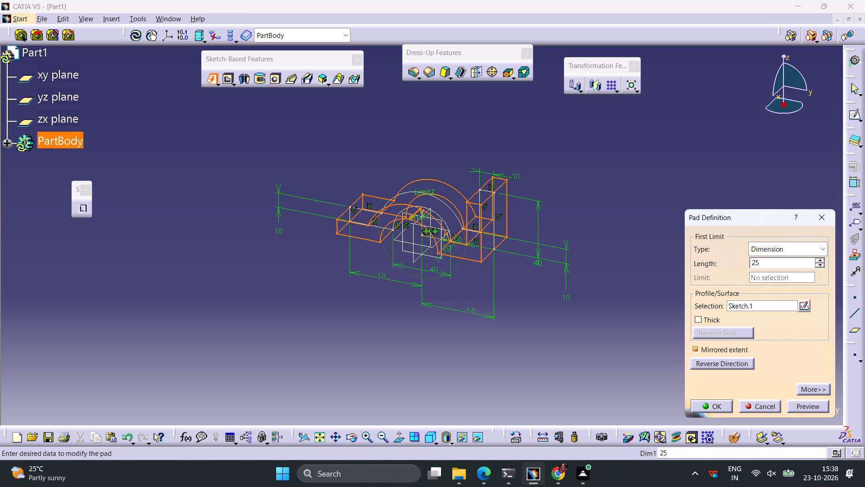
{"action": "key", "text": "Return"}
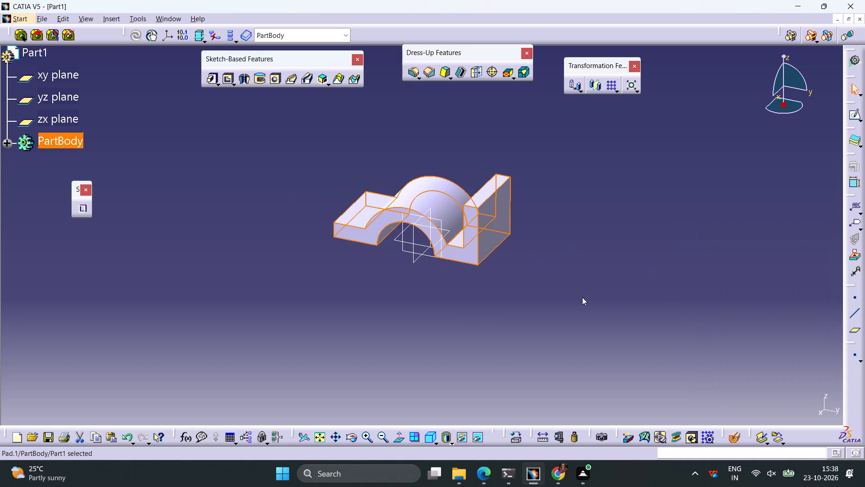
{"action": "left_click", "coordinate": [569, 281]}
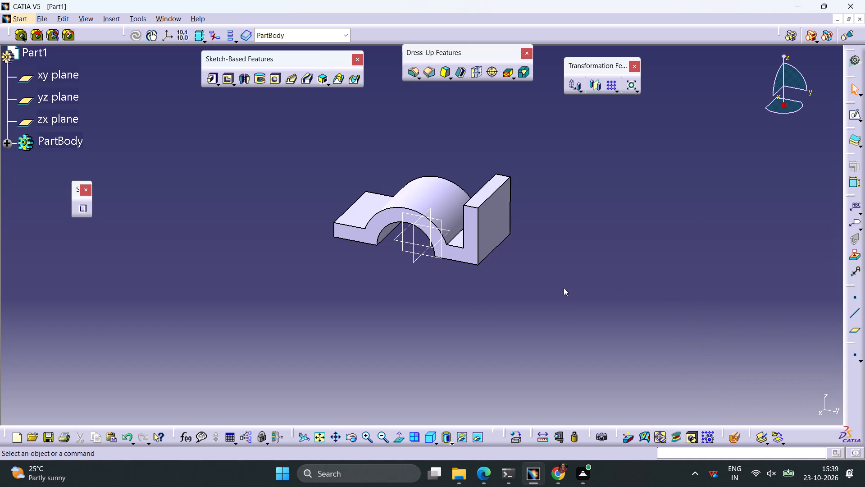
Apply a 12.5 mm edge fillet to the front top corner edge of the upright.
{"action": "left_click", "coordinate": [413, 69]}
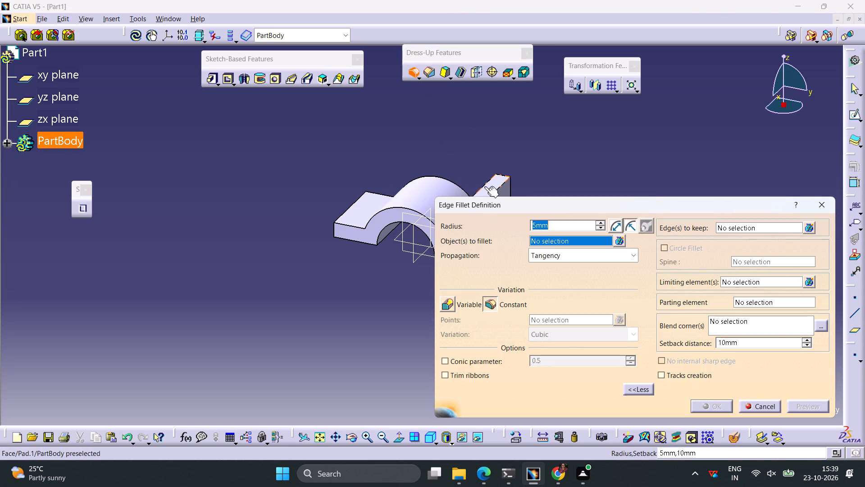
{"action": "middle_click_drag", "start_coordinate": [451, 171], "coordinate": [389, 140]}
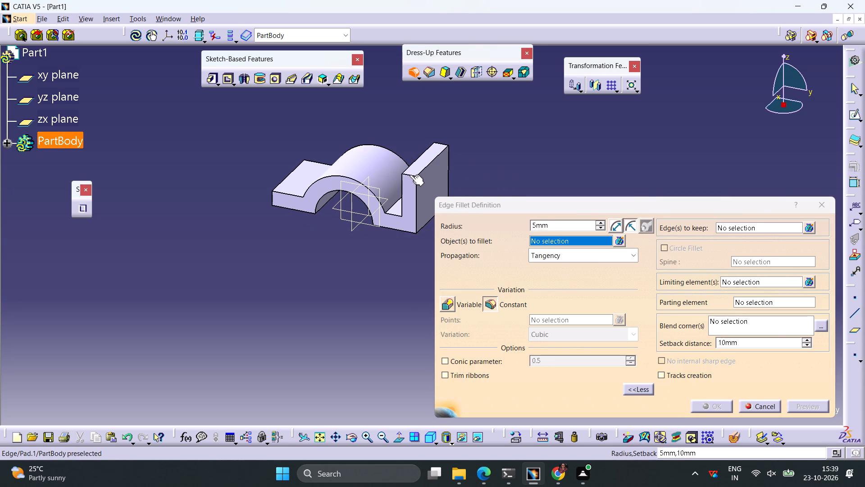
{"action": "left_click", "coordinate": [410, 175]}
{"action": "type", "text": "12.5"}
{"action": "key", "text": "Return"}
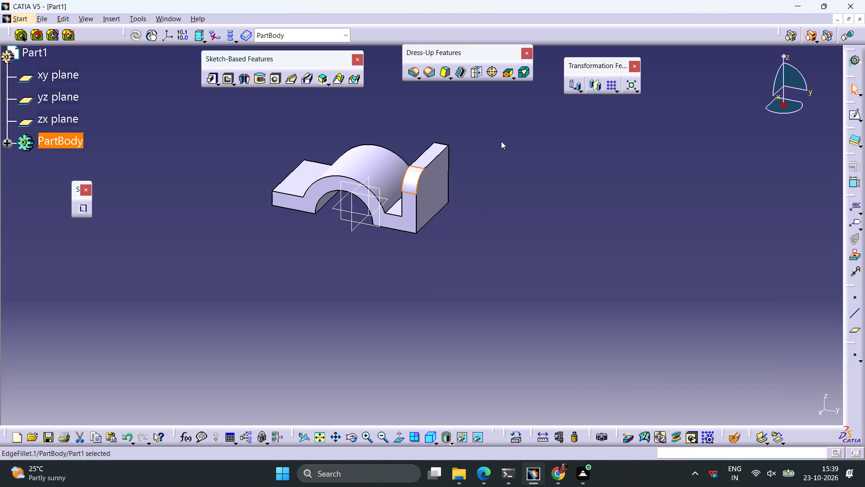
Apply a 12.5 mm edge fillet to the rear top corner edge of the upright.
{"action": "middle_click_drag", "start_coordinate": [491, 175], "coordinate": [443, 260]}
{"action": "right_click_drag", "start_coordinate": [490, 181], "coordinate": [443, 264]}
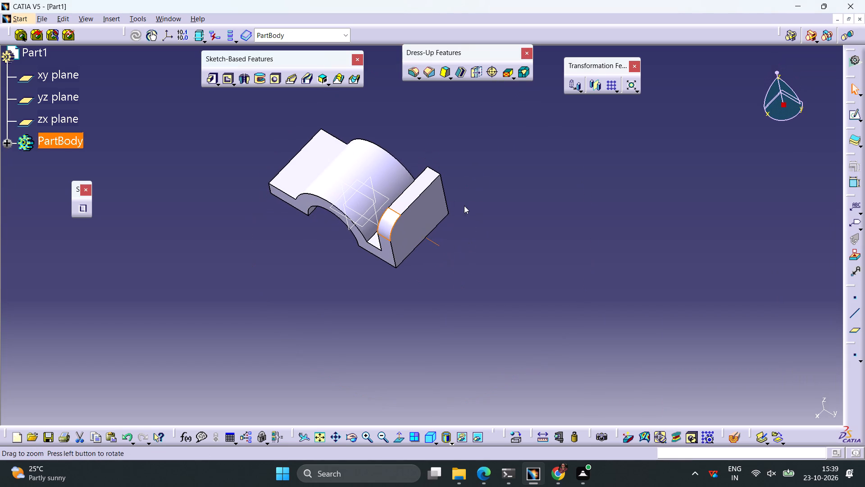
{"action": "left_click", "coordinate": [468, 200]}
{"action": "left_click", "coordinate": [433, 169]}
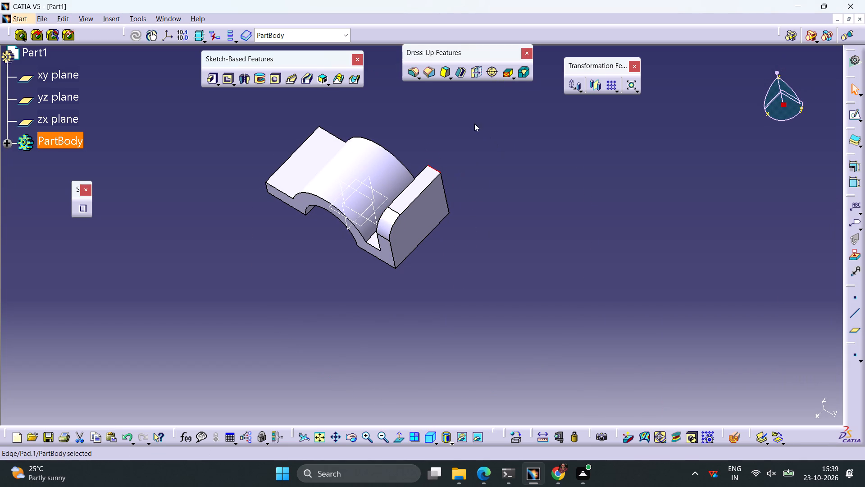
{"action": "left_click", "coordinate": [411, 71]}
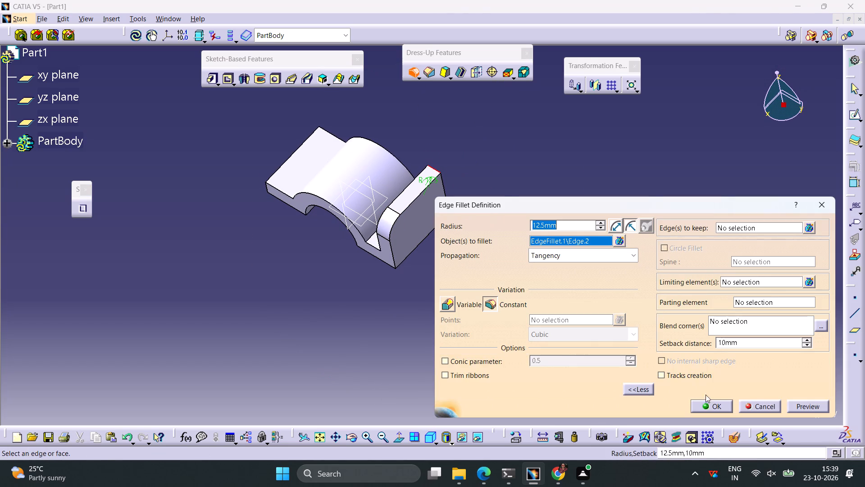
{"action": "left_click", "coordinate": [706, 406]}
{"action": "left_click", "coordinate": [498, 326]}
Apply a 12.5 mm edge fillet to one outer corner edge of the flat flange.
{"action": "middle_click_drag", "start_coordinate": [379, 315], "coordinate": [543, 286]}
{"action": "right_click_drag", "start_coordinate": [379, 315], "coordinate": [543, 286]}
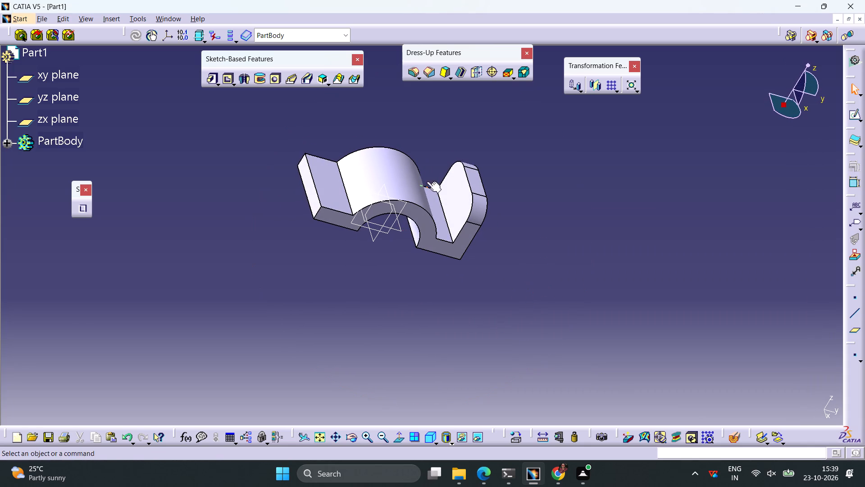
{"action": "left_click", "coordinate": [411, 69]}
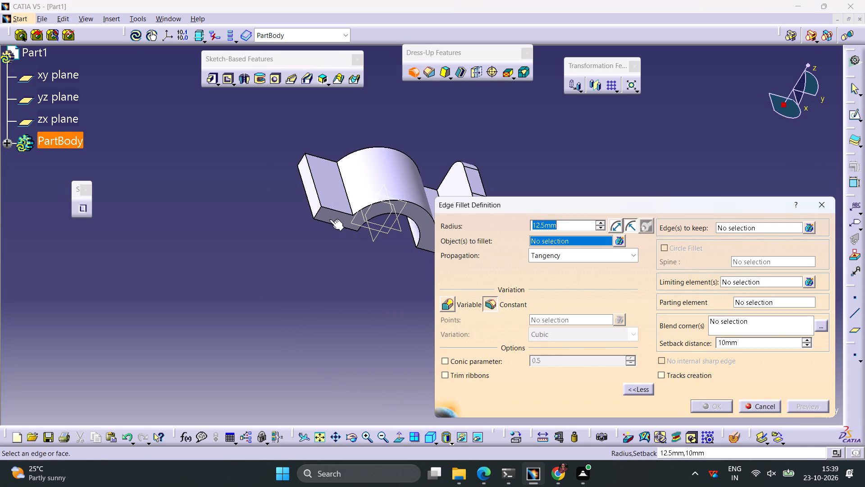
{"action": "left_click", "coordinate": [315, 214]}
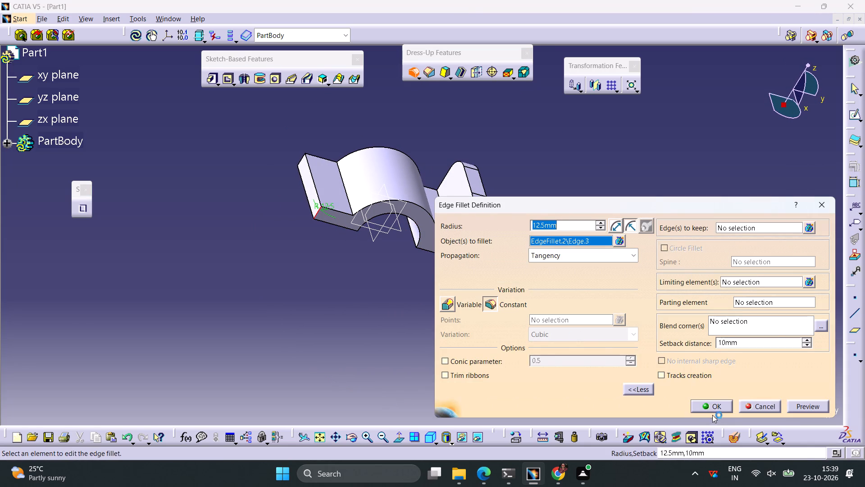
{"action": "left_click", "coordinate": [711, 409]}
Apply a 12.5 mm edge fillet to the remaining outer corner edge of the flat flange.
{"action": "middle_click_drag", "start_coordinate": [326, 292], "coordinate": [641, 301]}
{"action": "right_click_drag", "start_coordinate": [326, 292], "coordinate": [641, 303]}
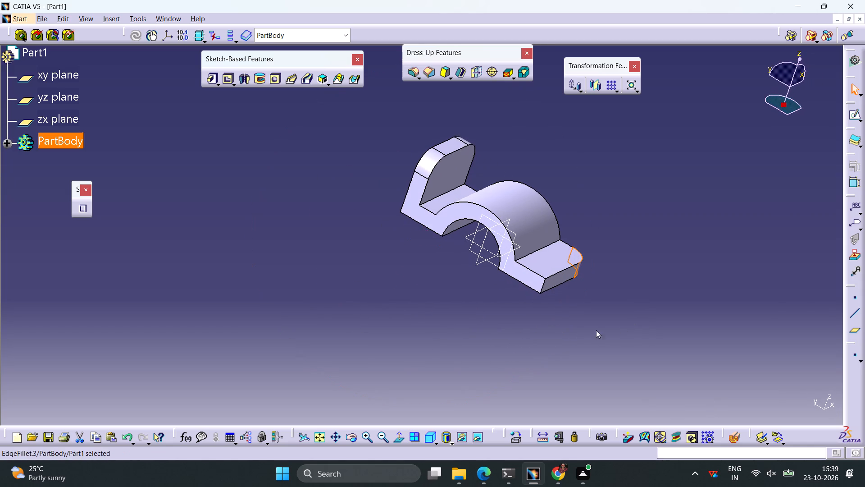
{"action": "left_click", "coordinate": [560, 331]}
{"action": "left_click", "coordinate": [414, 70]}
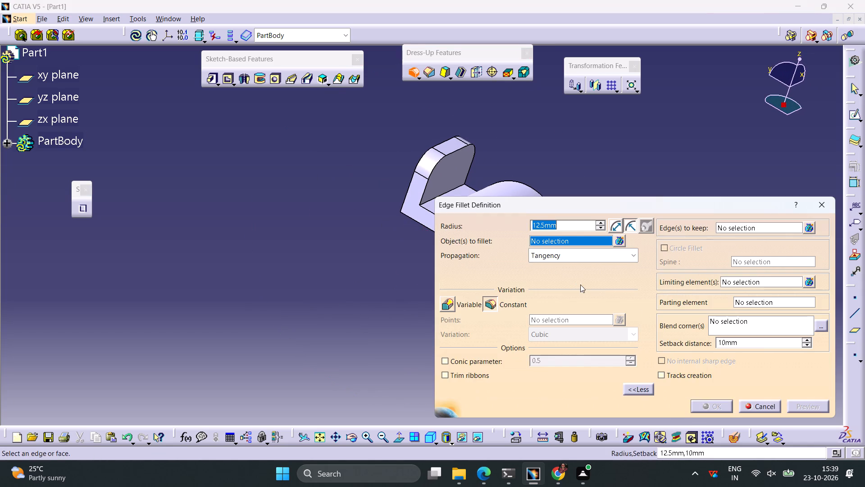
{"action": "middle_click_drag", "start_coordinate": [393, 271], "coordinate": [223, 208]}
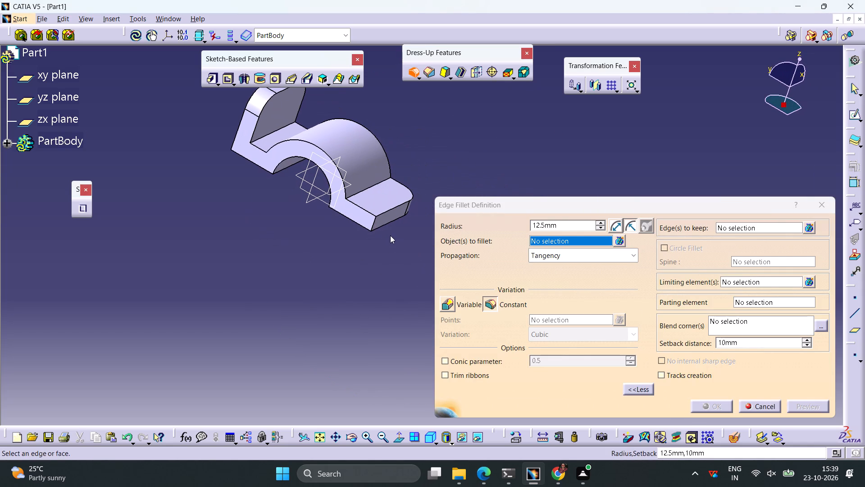
{"action": "left_click", "coordinate": [373, 224]}
{"action": "left_click", "coordinate": [710, 407]}
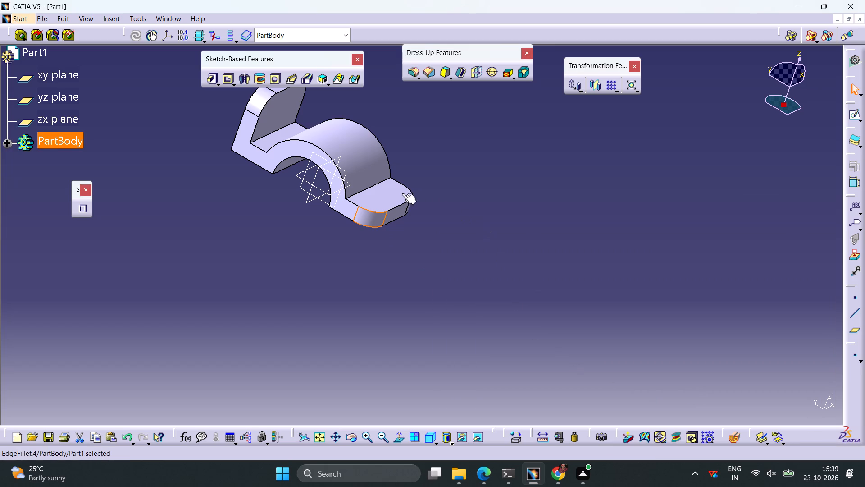
Open a new sketch on the top face of the flat flange.
{"action": "left_click", "coordinate": [396, 193]}
{"action": "left_click", "coordinate": [849, 117]}
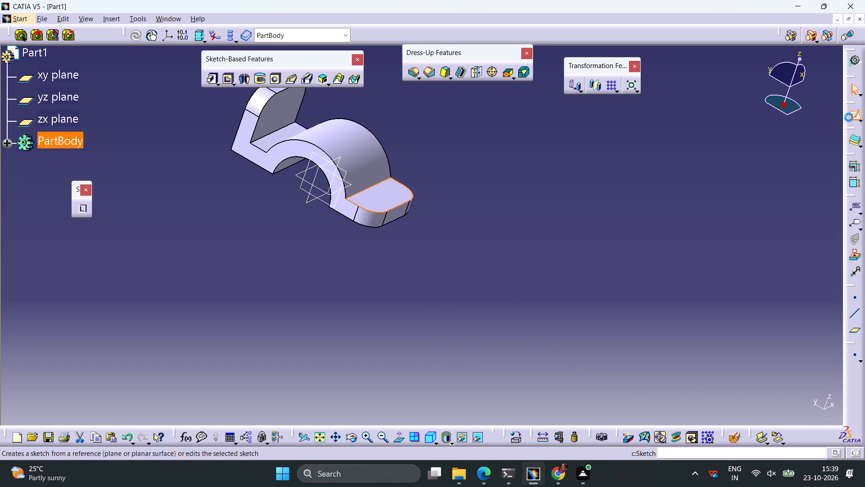
{"action": "middle_click_drag", "start_coordinate": [458, 196], "coordinate": [485, 235]}
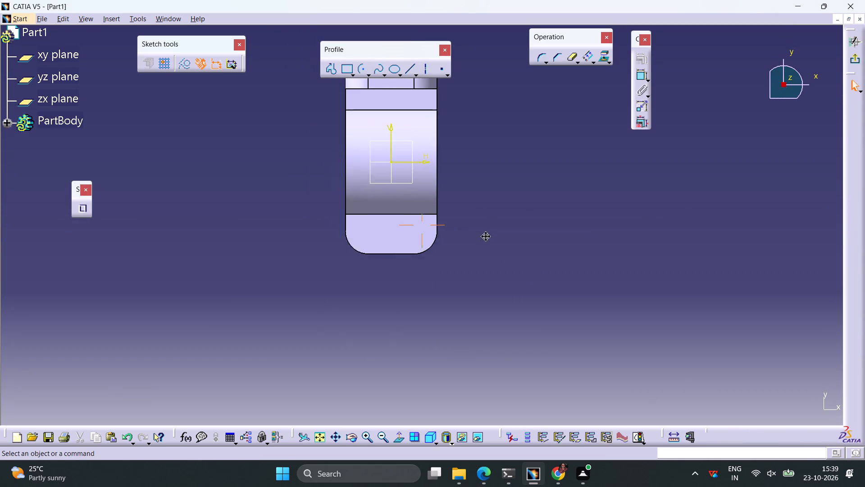
{"action": "middle_click_drag", "start_coordinate": [485, 235], "coordinate": [545, 274]}
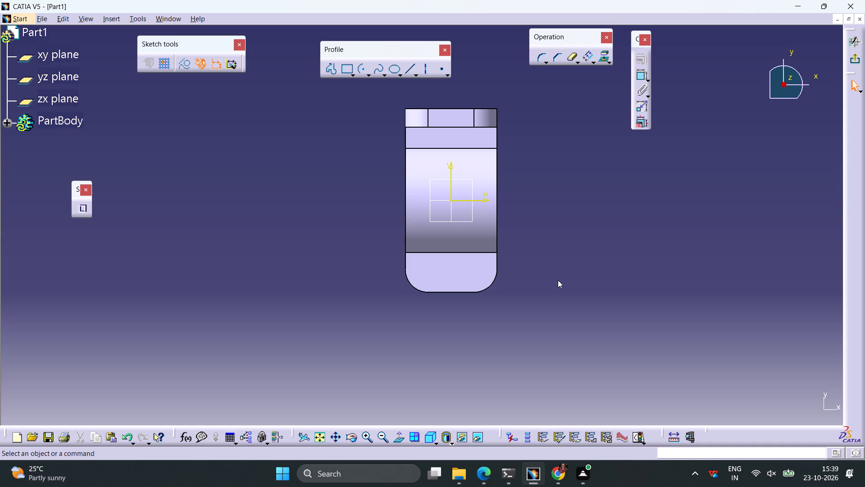
Sketch a circle about 7.5 mm in diameter near the flange's rounded corner on the negative-H side.
{"action": "left_click", "coordinate": [366, 74]}
{"action": "left_click", "coordinate": [368, 74]}
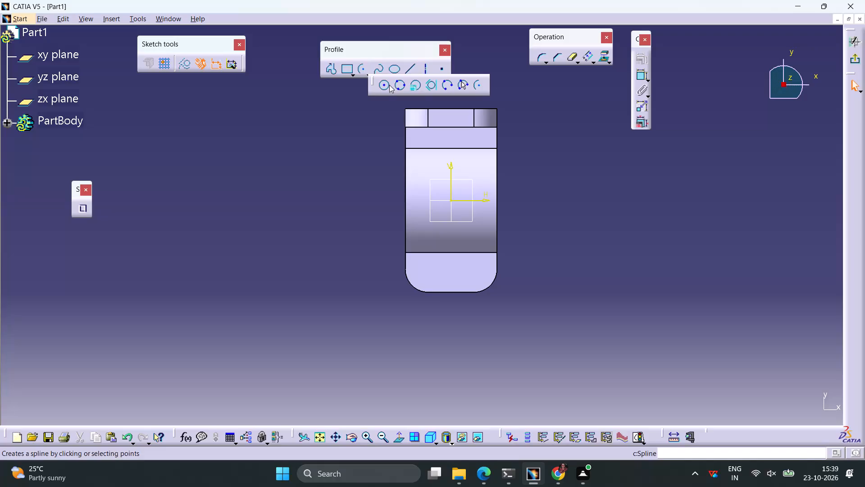
{"action": "left_click", "coordinate": [381, 85]}
{"action": "left_click", "coordinate": [424, 269]}
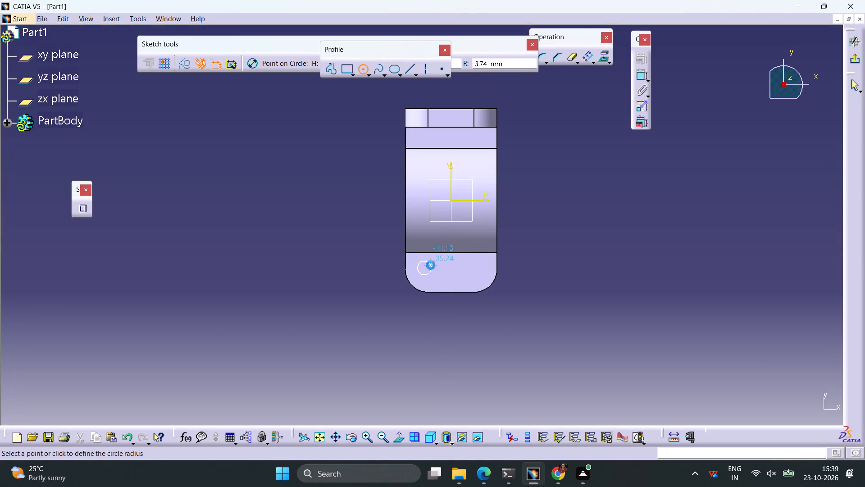
{"action": "left_click", "coordinate": [432, 265]}
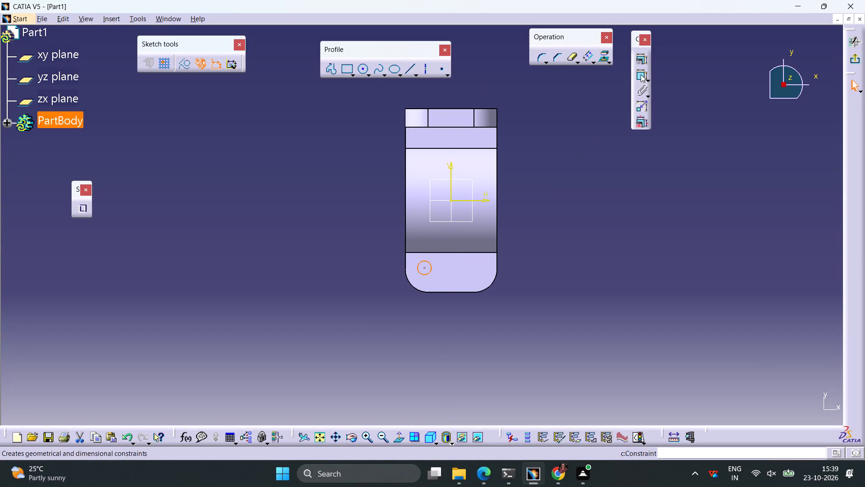
Dimension the circle's diameter and set it to 10 mm.
{"action": "left_click", "coordinate": [641, 74]}
{"action": "left_click", "coordinate": [310, 315]}
{"action": "double_click", "coordinate": [310, 314]}
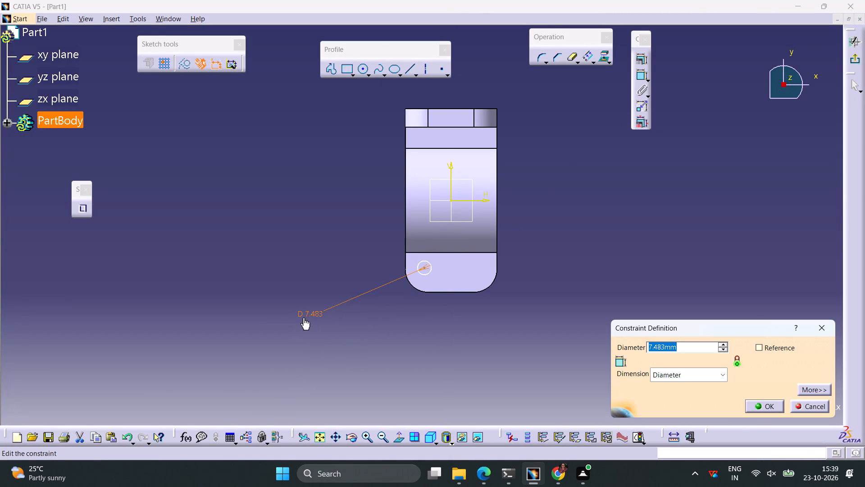
{"action": "type", "text": "10"}
{"action": "key", "text": "Return"}
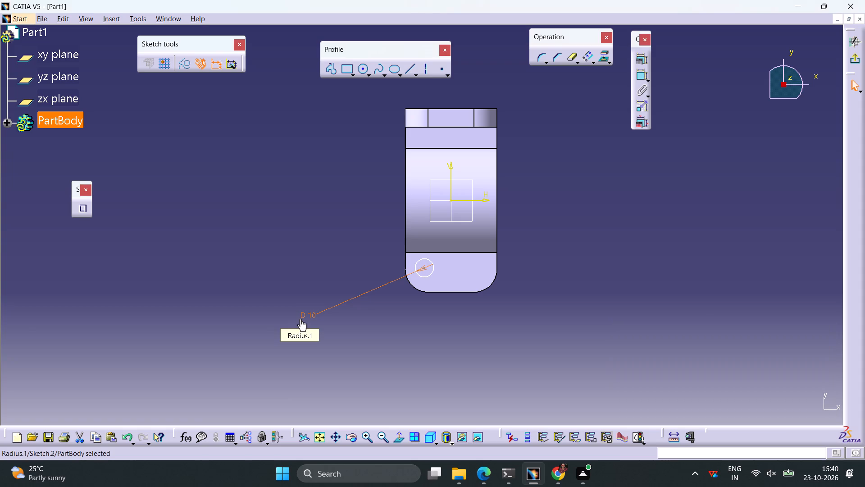
{"action": "left_click", "coordinate": [422, 339]}
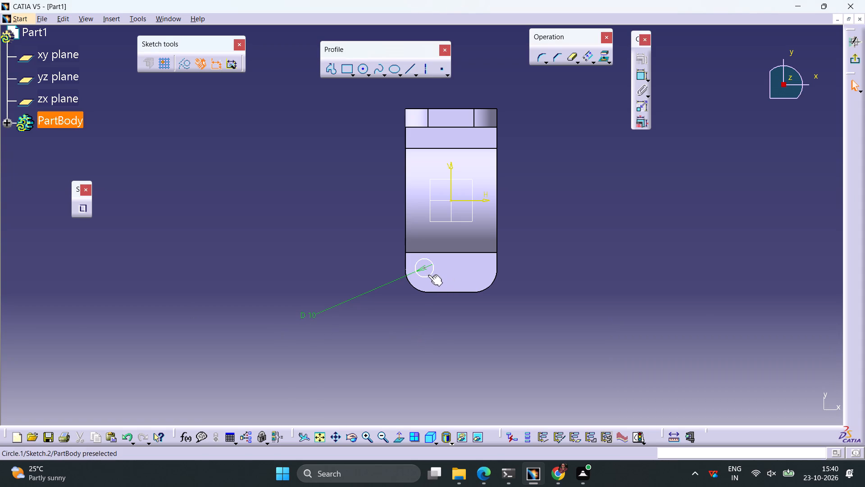
Constrain the 10 mm circle concentric with the adjacent rounded corner edge of the flange.
{"action": "left_click", "coordinate": [428, 275]}
{"action": "left_click", "coordinate": [413, 288], "text": "ctrl"}
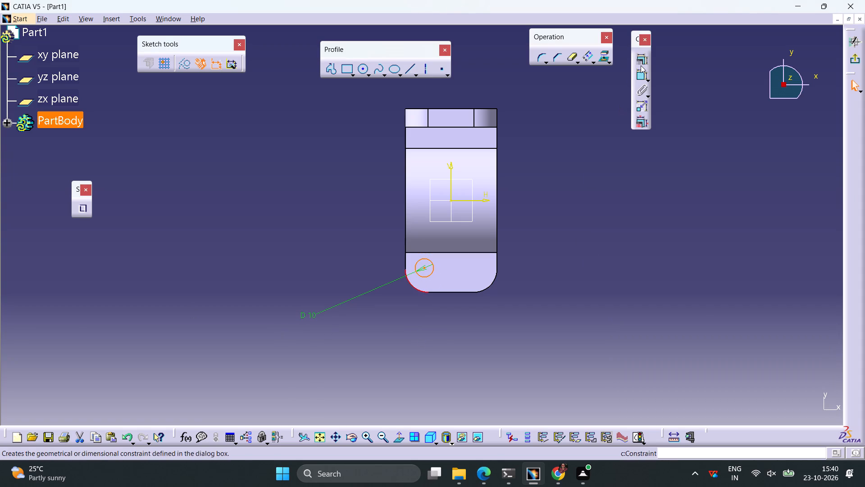
{"action": "left_click", "coordinate": [641, 63]}
{"action": "left_click", "coordinate": [798, 263]}
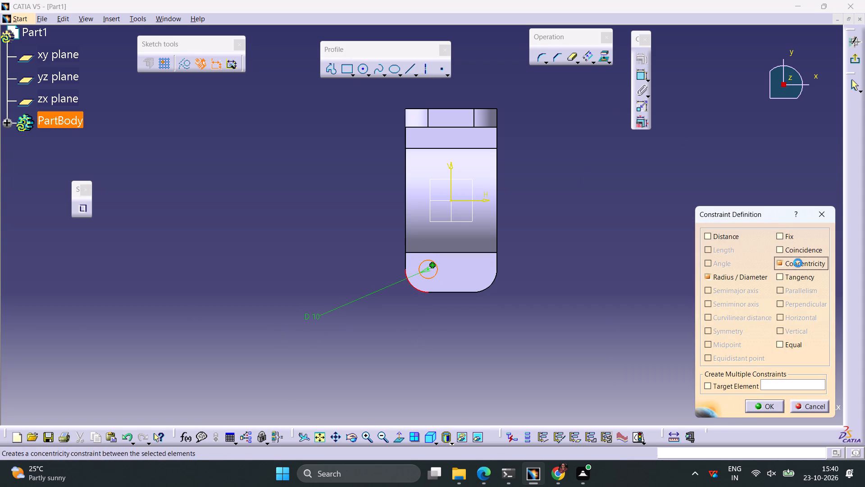
{"action": "left_click", "coordinate": [764, 406]}
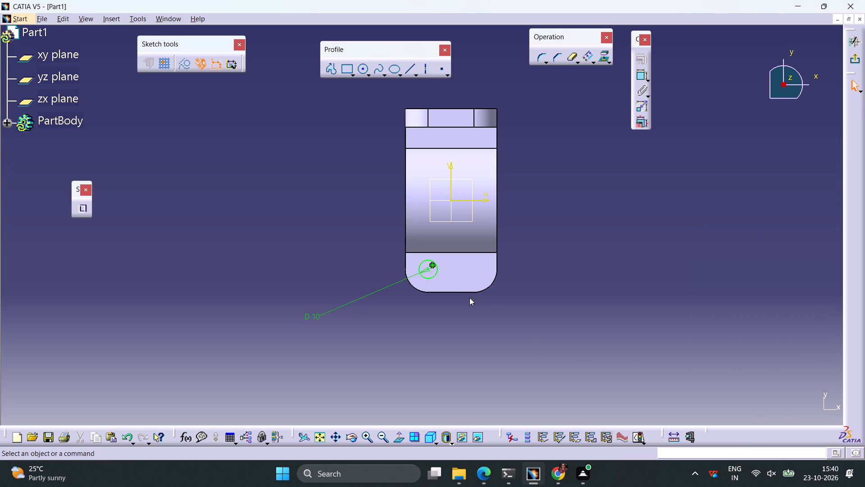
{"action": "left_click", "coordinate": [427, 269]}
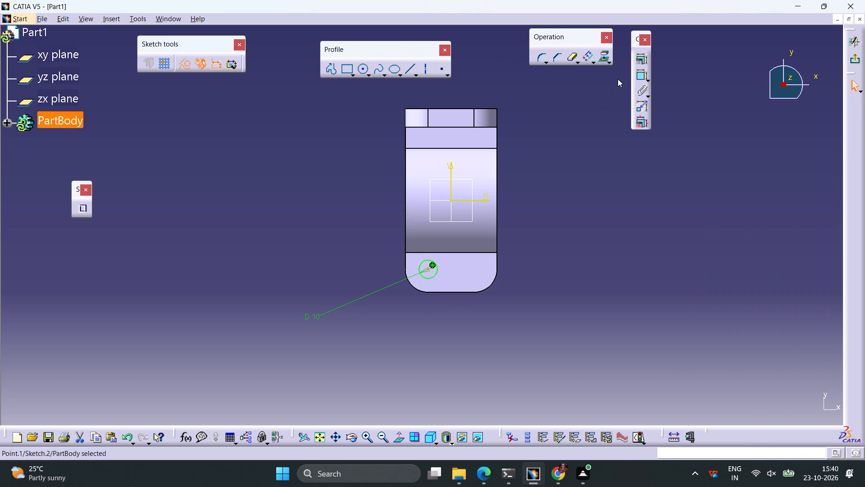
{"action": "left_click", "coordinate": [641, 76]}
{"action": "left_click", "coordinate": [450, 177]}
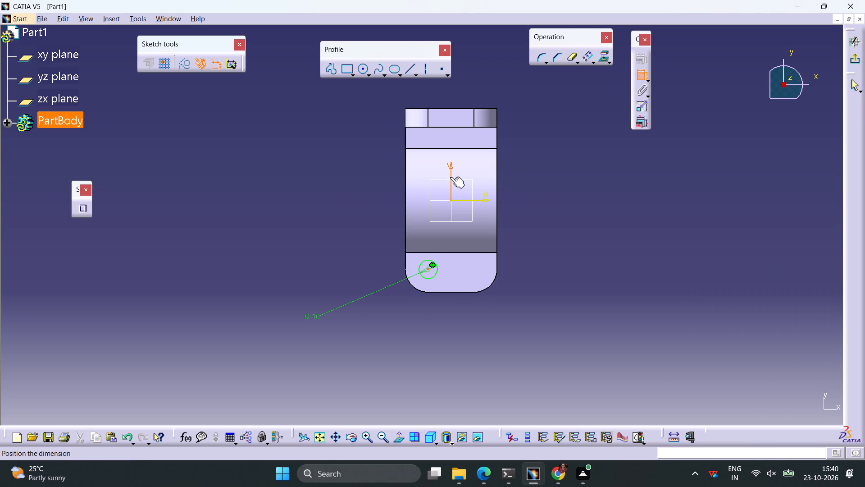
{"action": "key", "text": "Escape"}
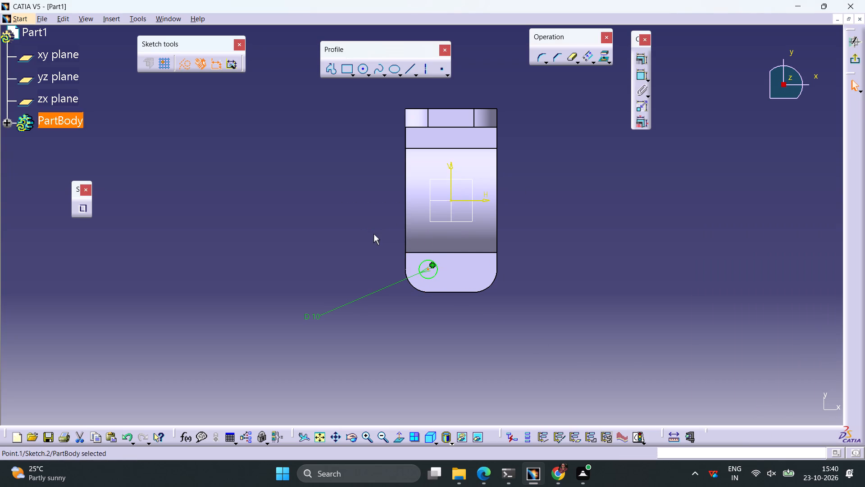
Sketch a second circle about 16.5 mm in diameter near the flange's other rounded corner.
{"action": "left_click", "coordinate": [357, 75]}
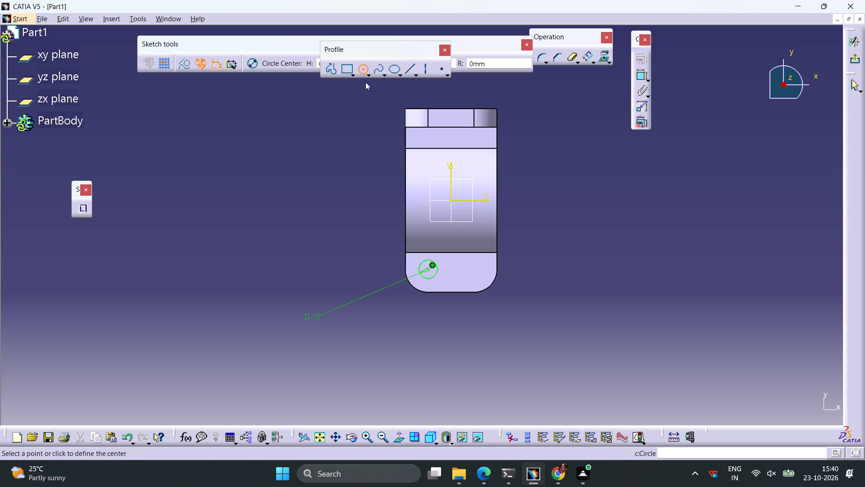
{"action": "left_click", "coordinate": [479, 267]}
{"action": "left_click", "coordinate": [491, 259]}
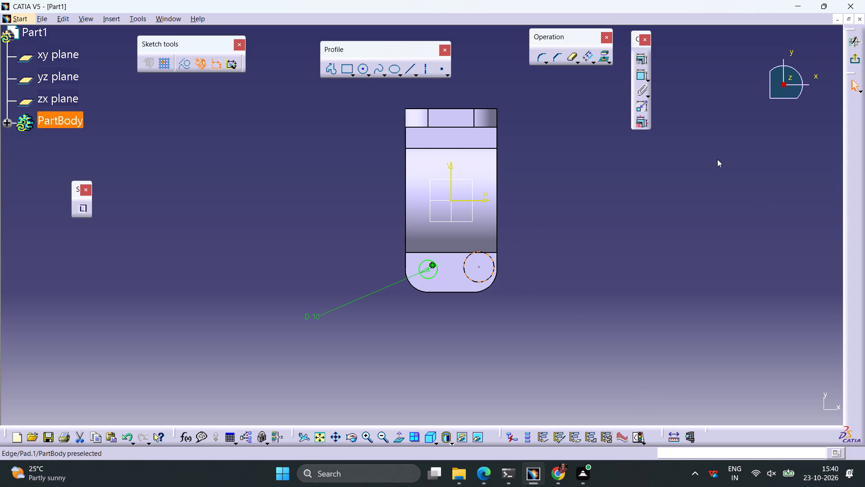
Dimension the second circle's diameter and set it to 10 mm.
{"action": "left_click", "coordinate": [640, 77]}
{"action": "left_click", "coordinate": [581, 257]}
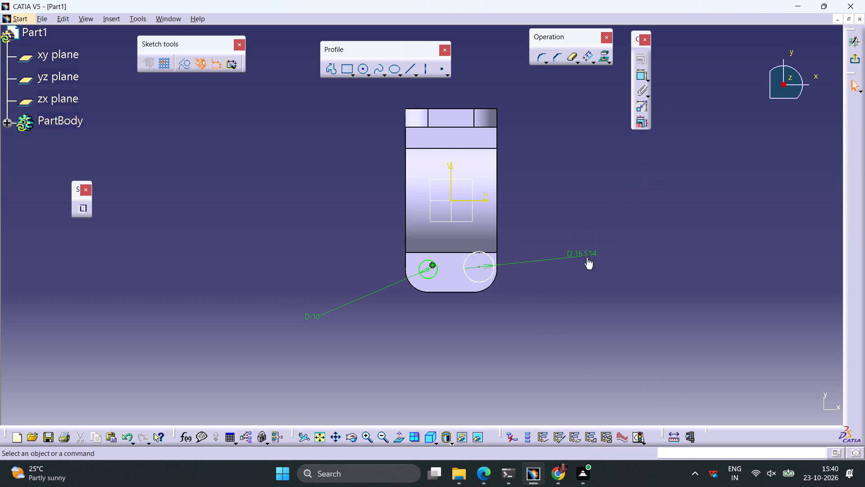
{"action": "double_click", "coordinate": [588, 256]}
{"action": "type", "text": "10"}
{"action": "key", "text": "Return"}
{"action": "left_click", "coordinate": [548, 322]}
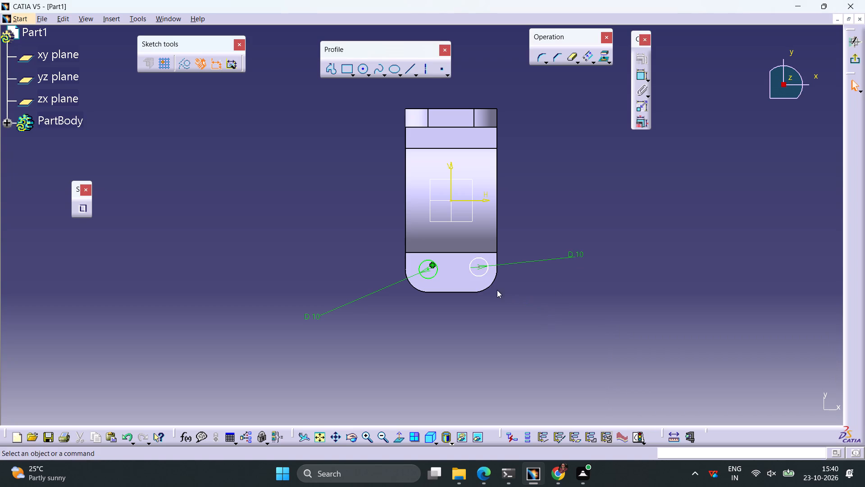
Constrain the second circle concentric with the rounded corner edge next to it.
{"action": "left_click", "coordinate": [486, 271]}
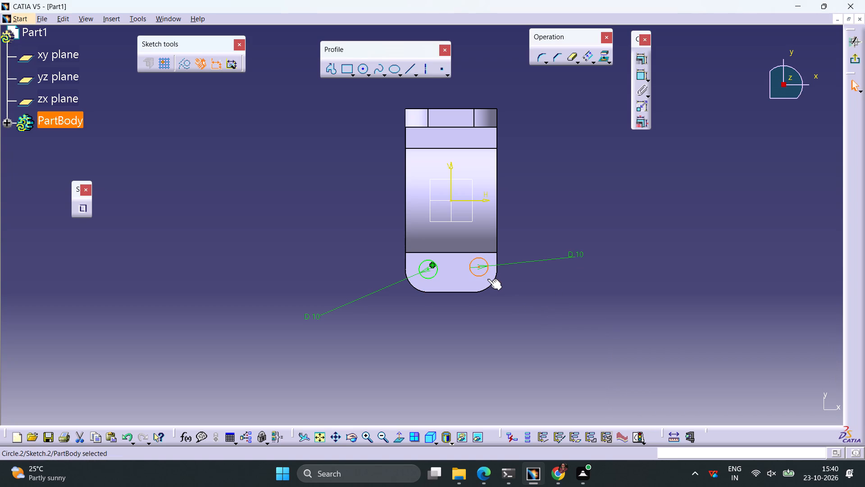
{"action": "left_click", "coordinate": [489, 287], "text": "ctrl"}
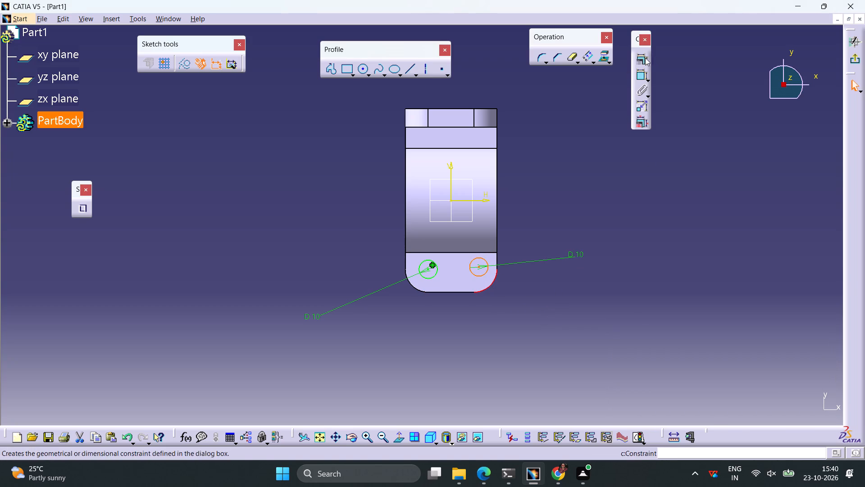
{"action": "left_click", "coordinate": [640, 60]}
{"action": "left_click", "coordinate": [795, 264]}
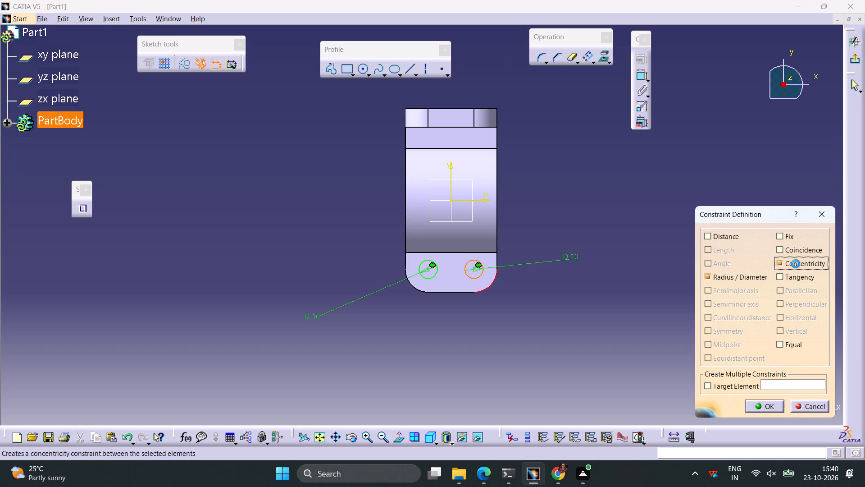
{"action": "left_click", "coordinate": [756, 405]}
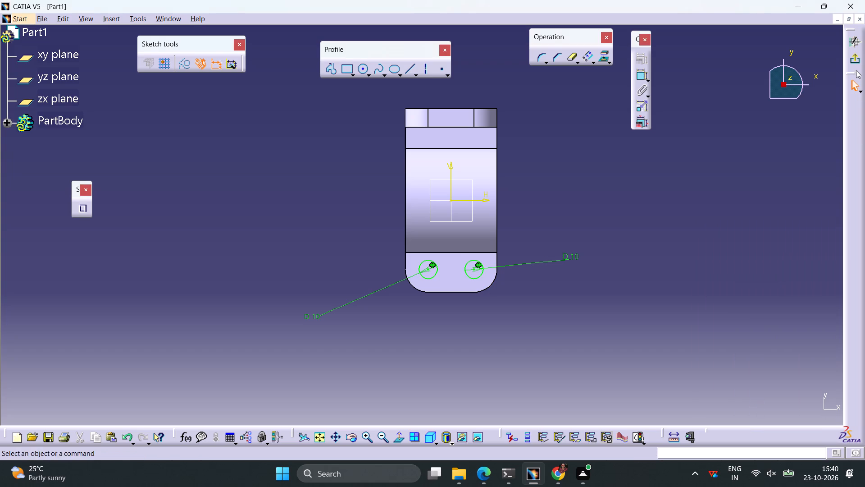
Exit the sketch and cut both circles through the flange with a 25 mm deep Pocket.
{"action": "left_click", "coordinate": [855, 62]}
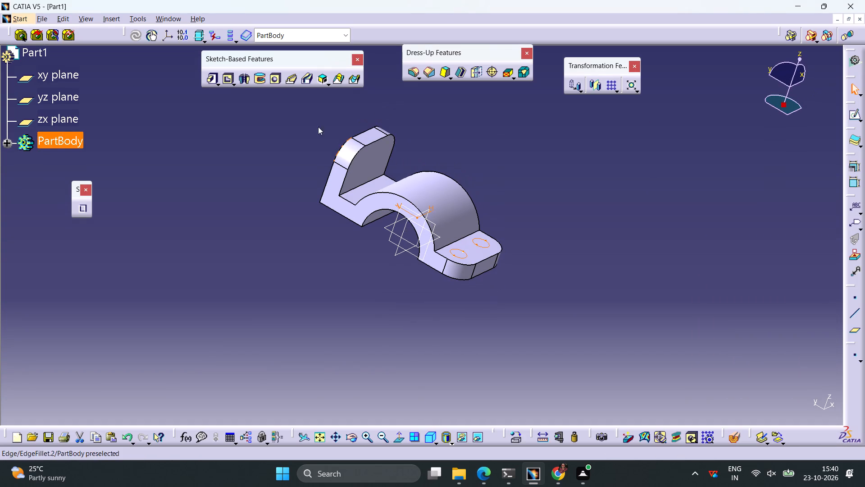
{"action": "left_click", "coordinate": [225, 78]}
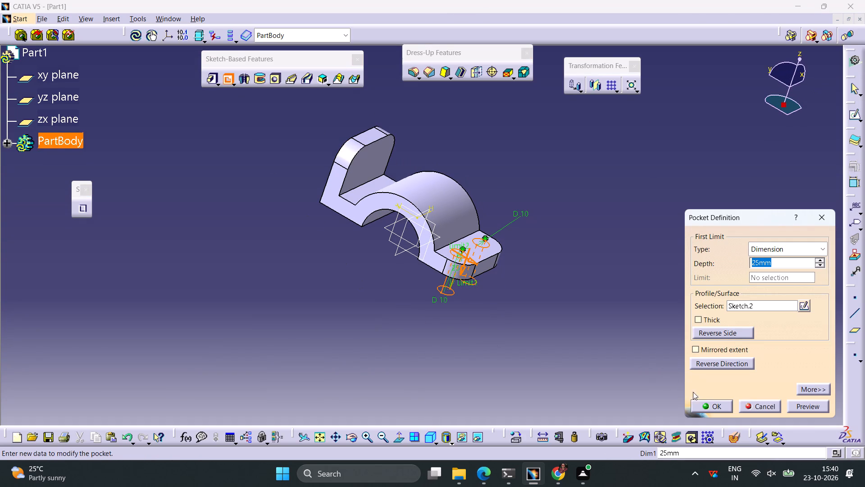
{"action": "left_click", "coordinate": [711, 407]}
{"action": "left_click", "coordinate": [535, 317]}
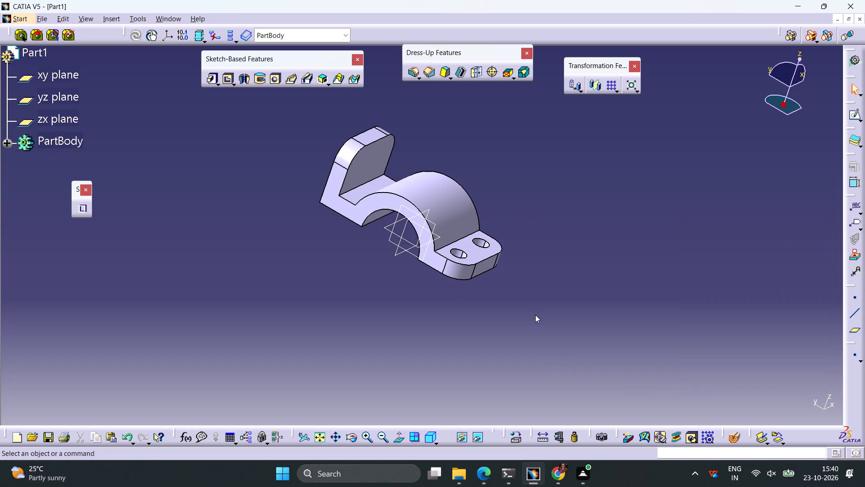
Open a new sketch on the outer face of the upright.
{"action": "middle_click_drag", "start_coordinate": [379, 295], "coordinate": [547, 279]}
{"action": "right_click_drag", "start_coordinate": [379, 295], "coordinate": [547, 279]}
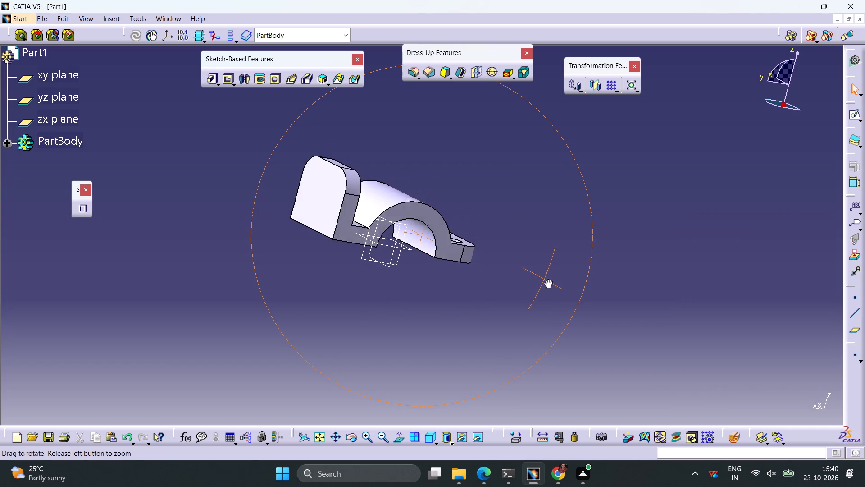
{"action": "middle_click_drag", "start_coordinate": [547, 279], "coordinate": [610, 285]}
{"action": "right_click_drag", "start_coordinate": [547, 279], "coordinate": [610, 285]}
{"action": "left_click", "coordinate": [407, 205]}
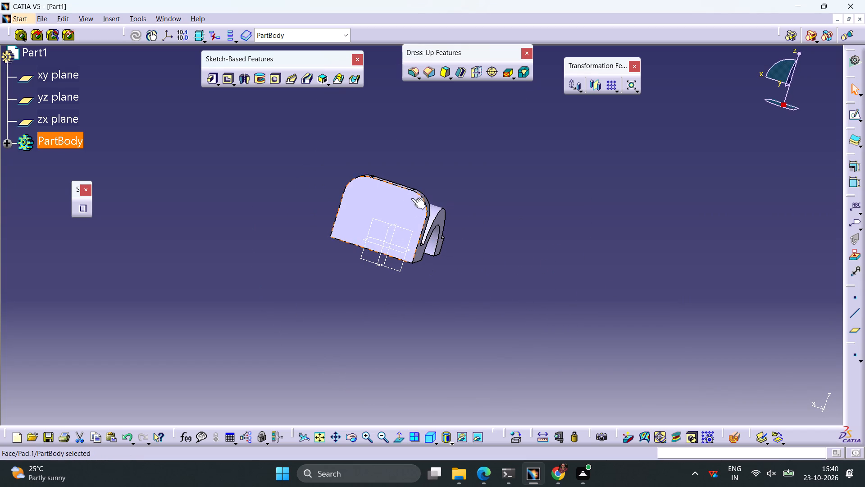
{"action": "left_click", "coordinate": [856, 115]}
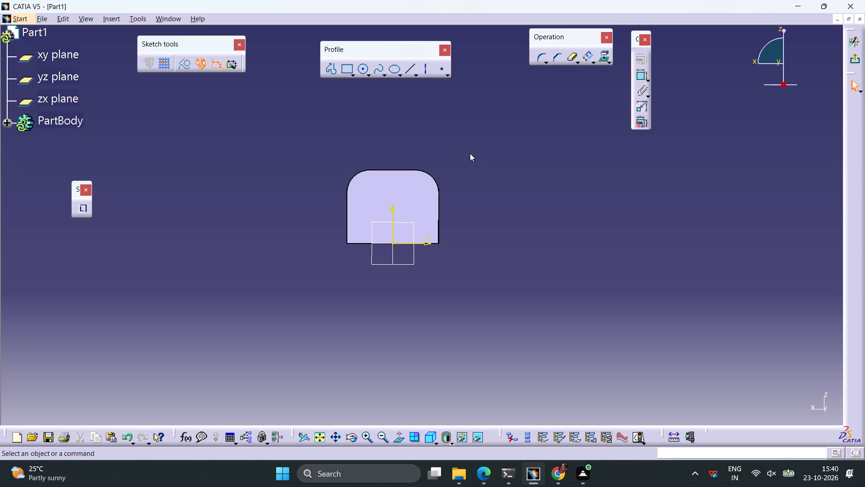
Sketch a vertical line about 22.6 mm long across the upright's top edge, on the negative-H side of the vertical axis.
{"action": "left_click", "coordinate": [406, 69]}
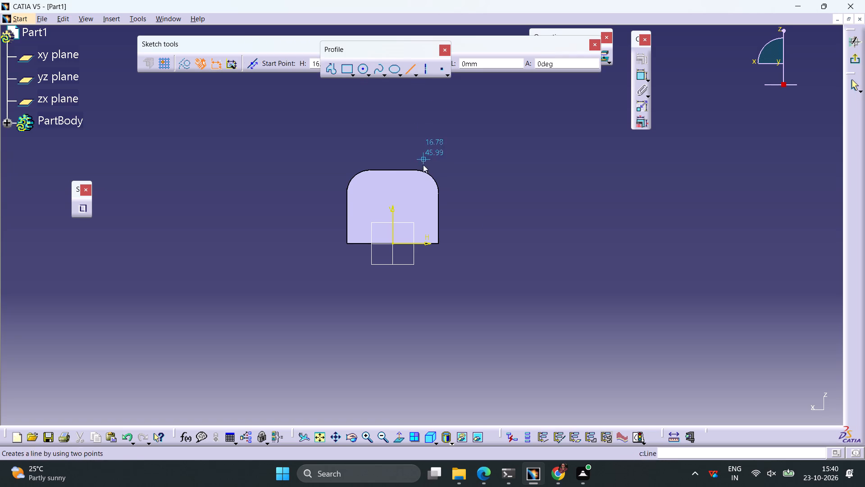
{"action": "left_click", "coordinate": [378, 160]}
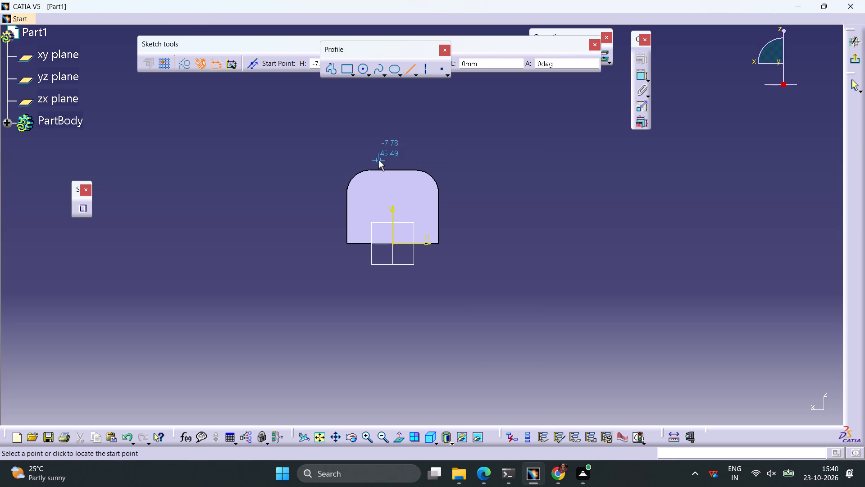
{"action": "left_click", "coordinate": [379, 201]}
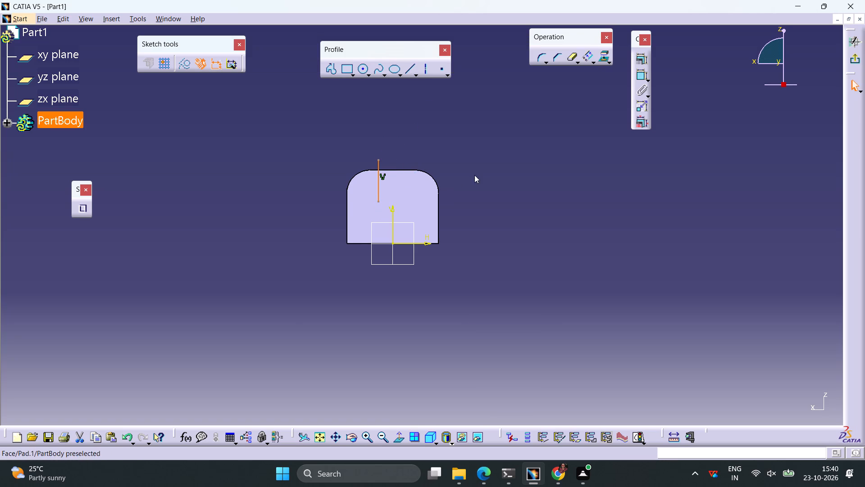
Dimension the distance between the vertical line and the vertical axis and set it to 7.5 mm.
{"action": "left_click", "coordinate": [637, 75]}
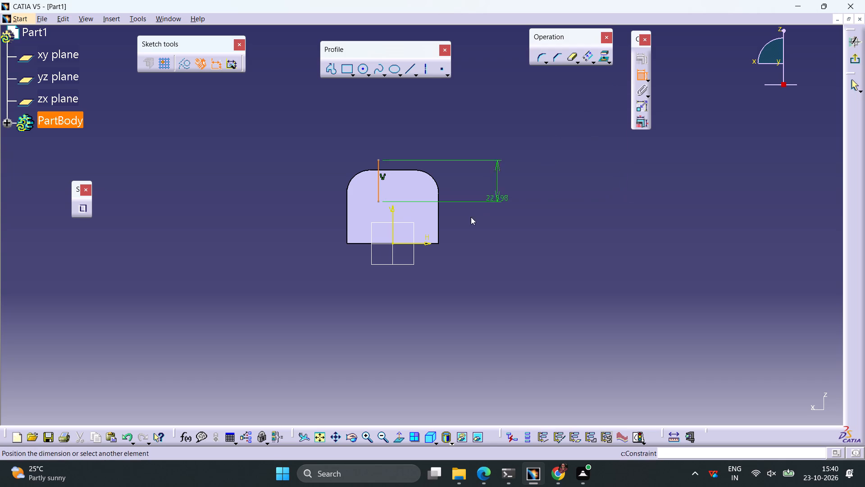
{"action": "left_click", "coordinate": [394, 227]}
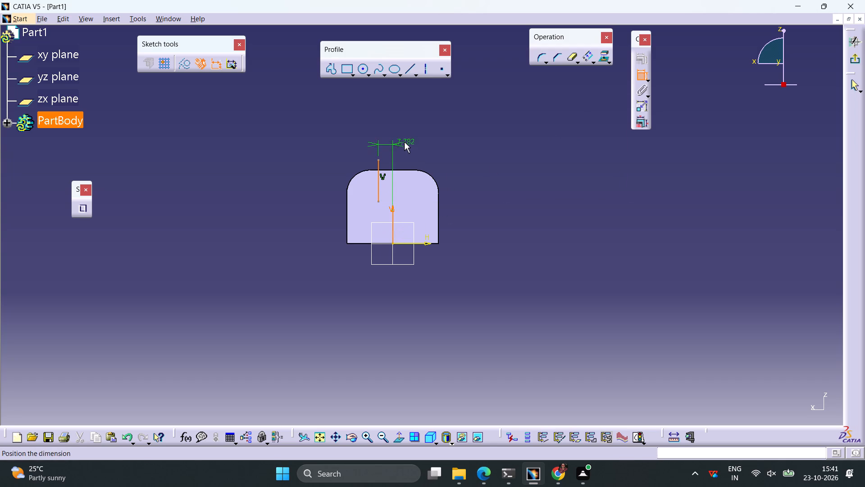
{"action": "left_click", "coordinate": [349, 152]}
{"action": "double_click", "coordinate": [349, 150]}
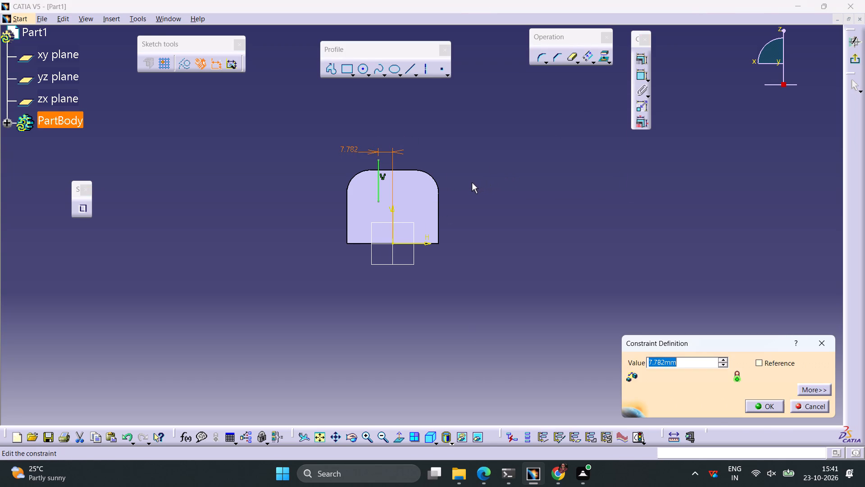
{"action": "key", "text": "7"}
{"action": "key", "text": "period"}
{"action": "key", "text": "5"}
{"action": "key", "text": "Return"}
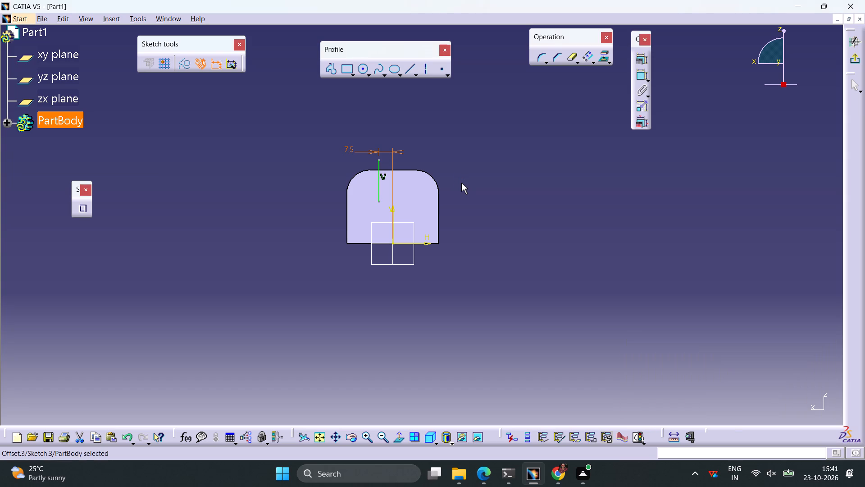
{"action": "left_click", "coordinate": [465, 185]}
{"action": "middle_click_drag", "start_coordinate": [433, 217], "coordinate": [440, 170], "text": "ctrl"}
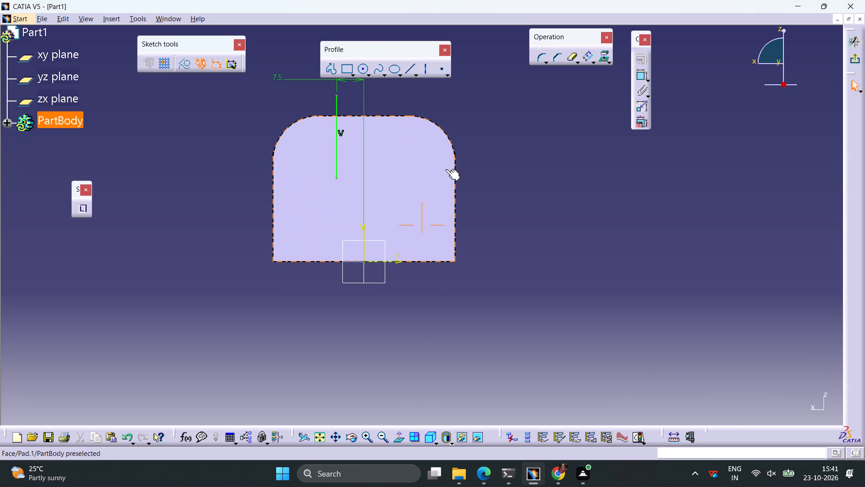
{"action": "middle_click_drag", "start_coordinate": [519, 176], "coordinate": [546, 285]}
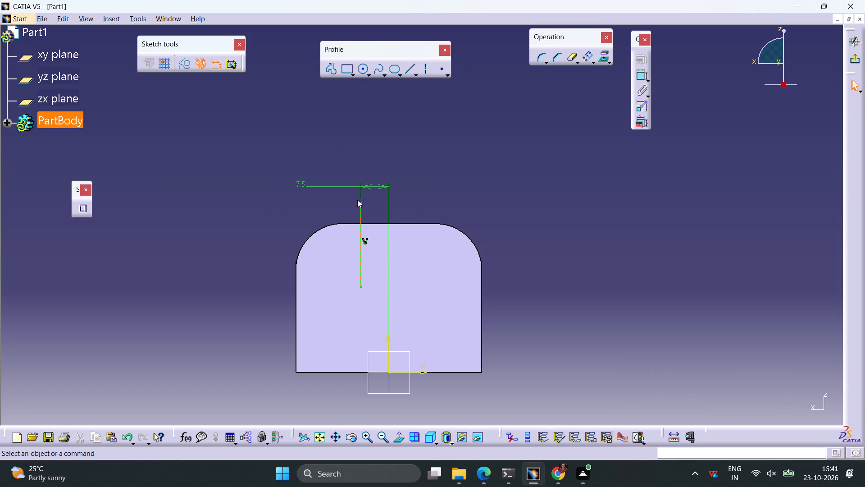
Constrain the vertical line's upper endpoint coincident with the upright's top edge.
{"action": "left_click", "coordinate": [360, 204]}
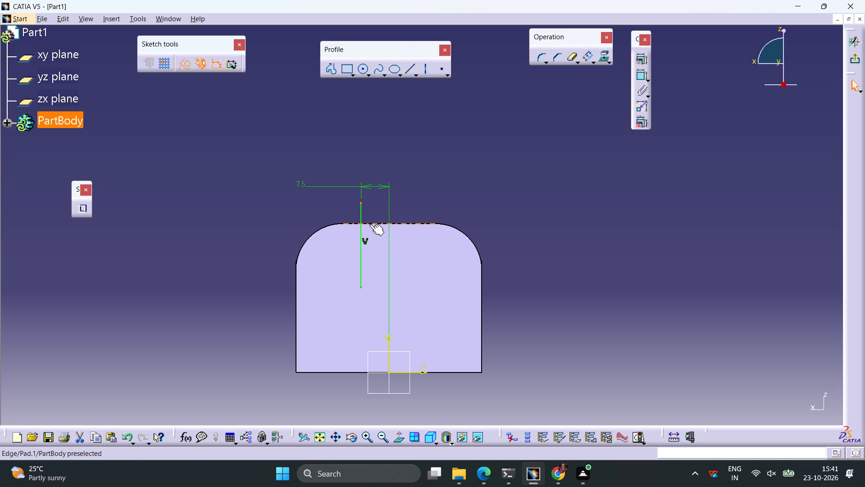
{"action": "left_click", "coordinate": [370, 224], "text": "ctrl"}
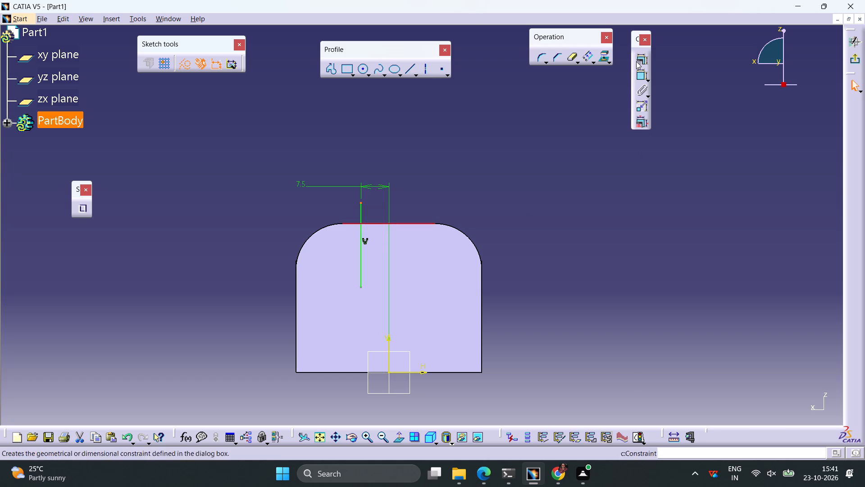
{"action": "left_click", "coordinate": [636, 61]}
{"action": "left_click", "coordinate": [798, 251]}
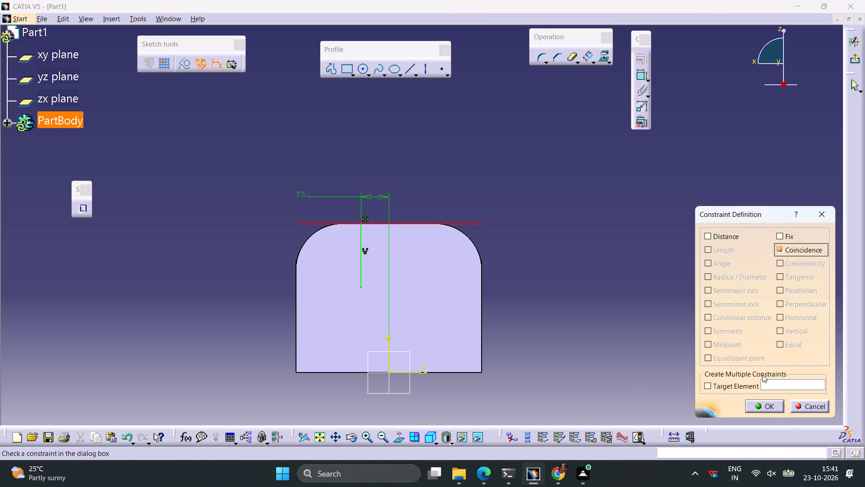
{"action": "left_click", "coordinate": [761, 409]}
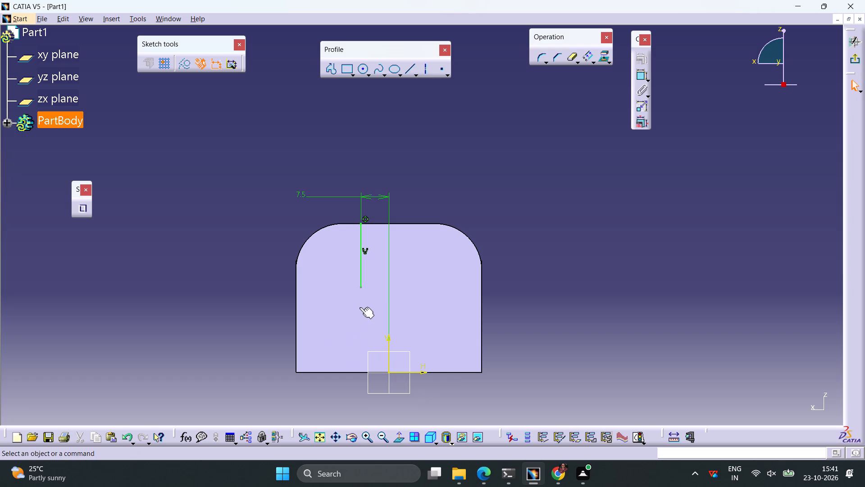
Dimension the distance between the line's lower endpoint and the horizontal axis and set it to 25 mm.
{"action": "left_click", "coordinate": [362, 287]}
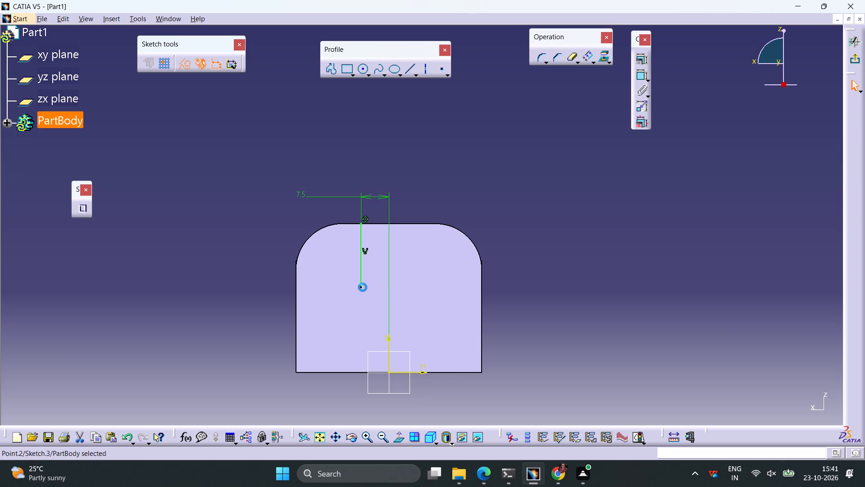
{"action": "left_click", "coordinate": [638, 77]}
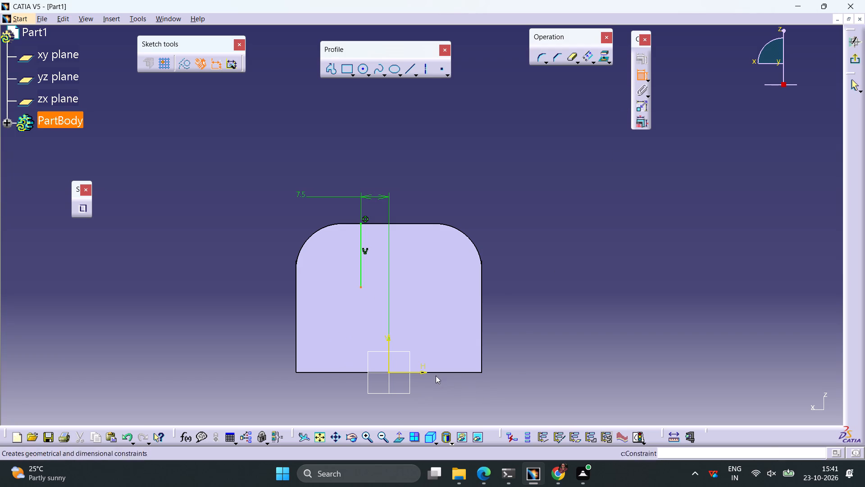
{"action": "left_click", "coordinate": [423, 373]}
{"action": "left_click", "coordinate": [543, 340]}
{"action": "double_click", "coordinate": [542, 339]}
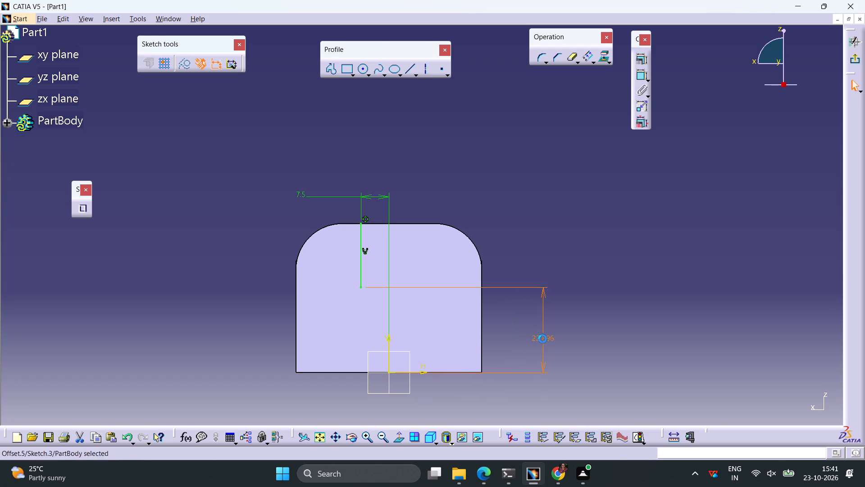
{"action": "type", "text": "25"}
{"action": "key", "text": "Return"}
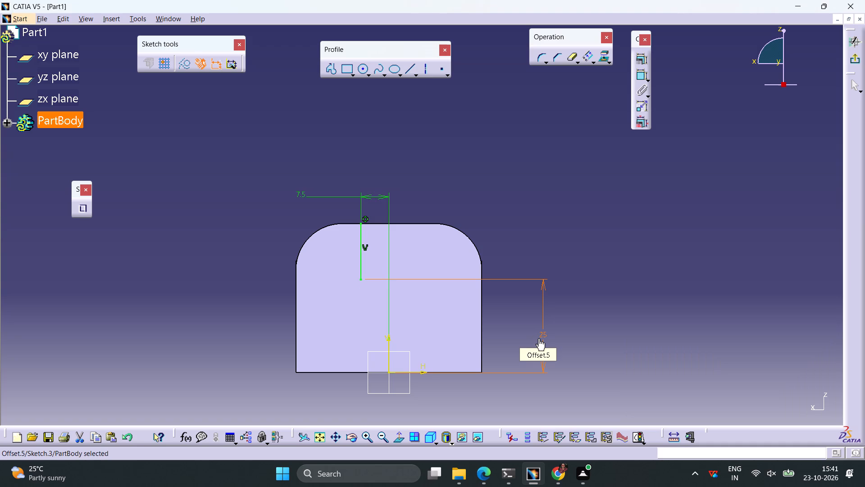
{"action": "left_click", "coordinate": [479, 184]}
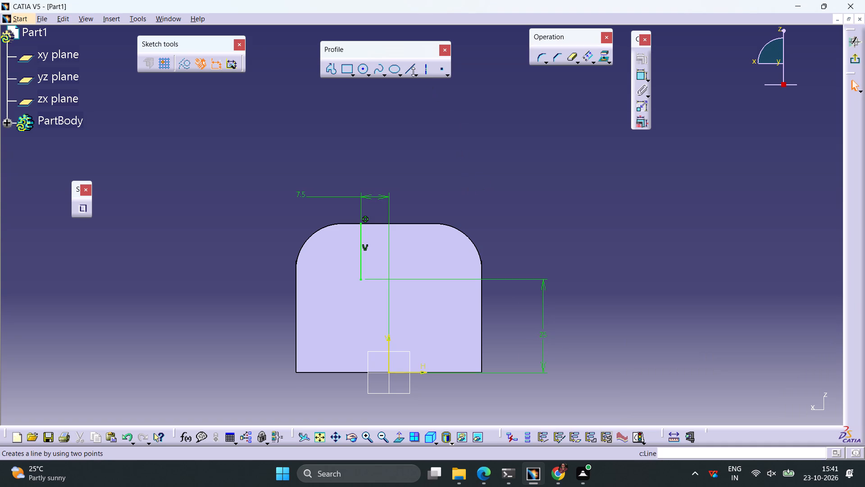
Sketch a second vertical line about 29.6 mm long across the upright's top edge, on the positive-H side of the vertical axis.
{"action": "left_click", "coordinate": [409, 71]}
{"action": "left_click", "coordinate": [419, 141]}
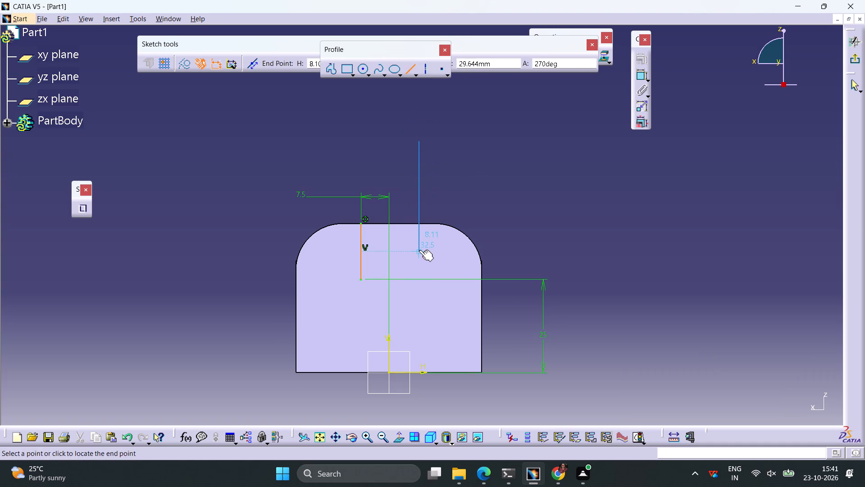
{"action": "left_click", "coordinate": [419, 250]}
{"action": "left_click", "coordinate": [503, 183]}
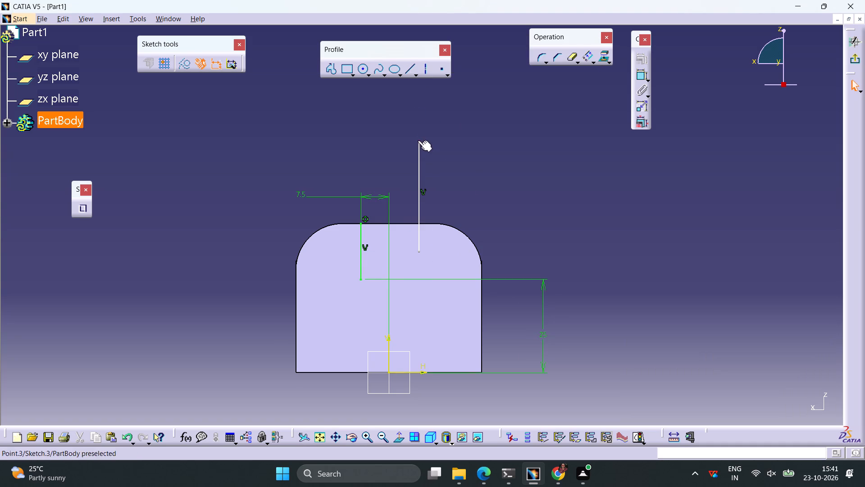
Constrain the second line's upper endpoint coincident with the upright's top edge.
{"action": "left_click", "coordinate": [418, 140]}
{"action": "left_click", "coordinate": [405, 224], "text": "ctrl"}
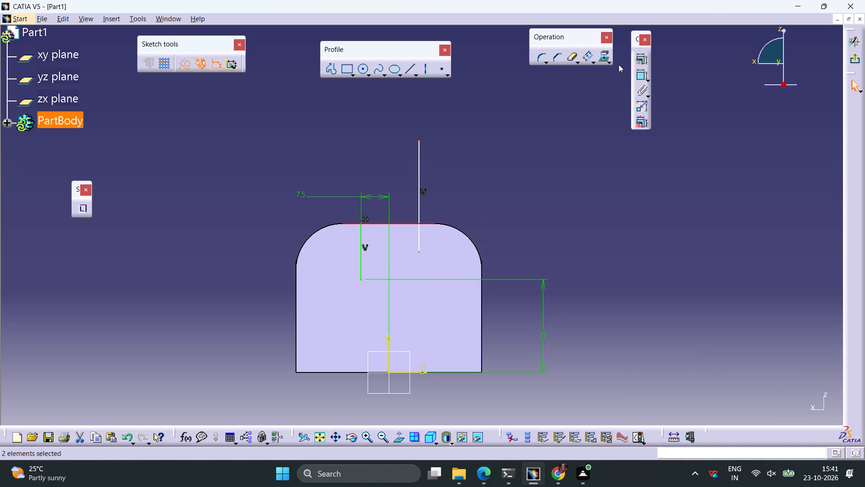
{"action": "left_click", "coordinate": [635, 61]}
{"action": "left_click", "coordinate": [796, 248]}
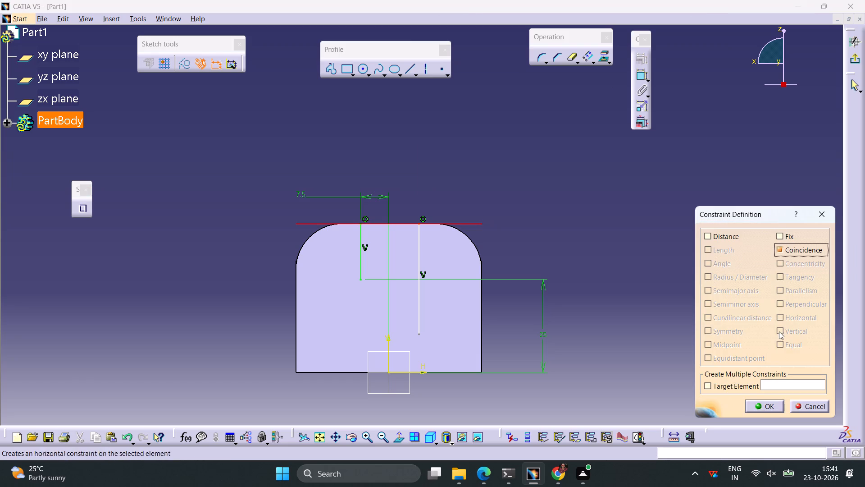
{"action": "left_click", "coordinate": [761, 406]}
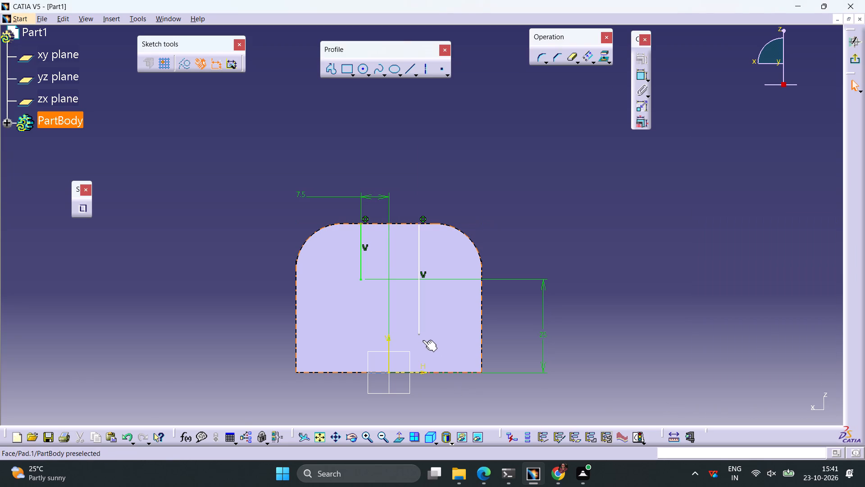
Dimension the distance between the second line's lower endpoint and the horizontal axis and set it to 25 mm.
{"action": "left_click", "coordinate": [419, 334]}
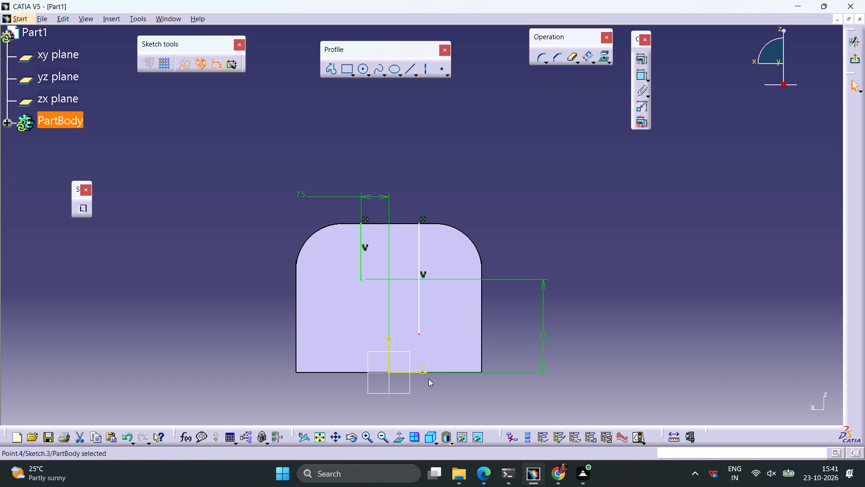
{"action": "left_click", "coordinate": [418, 375], "text": "ctrl"}
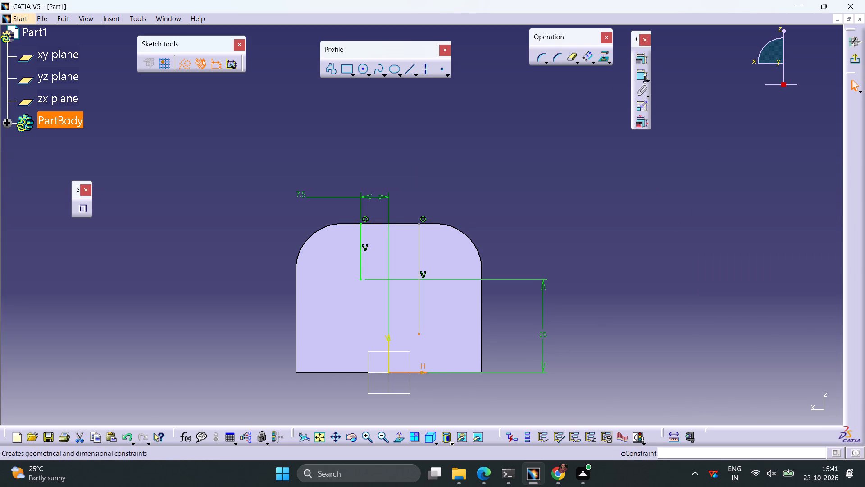
{"action": "left_click", "coordinate": [639, 77]}
{"action": "left_click", "coordinate": [614, 312]}
{"action": "double_click", "coordinate": [619, 309]}
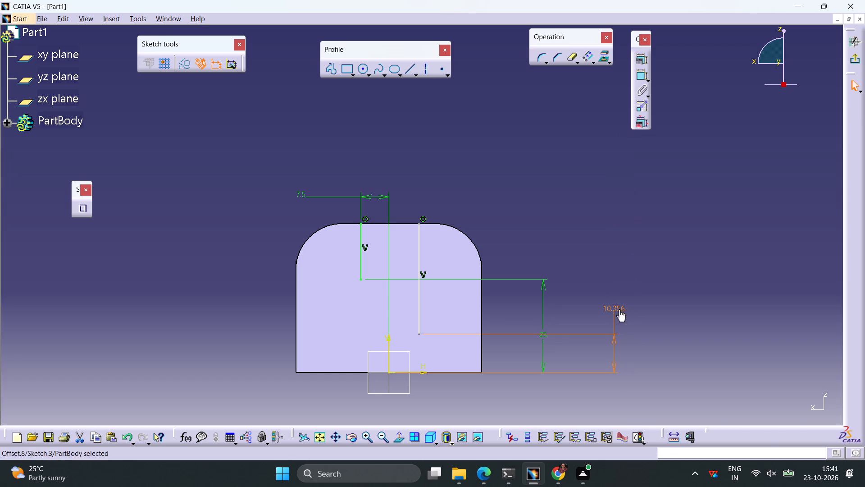
{"action": "type", "text": "25"}
{"action": "key", "text": "Return"}
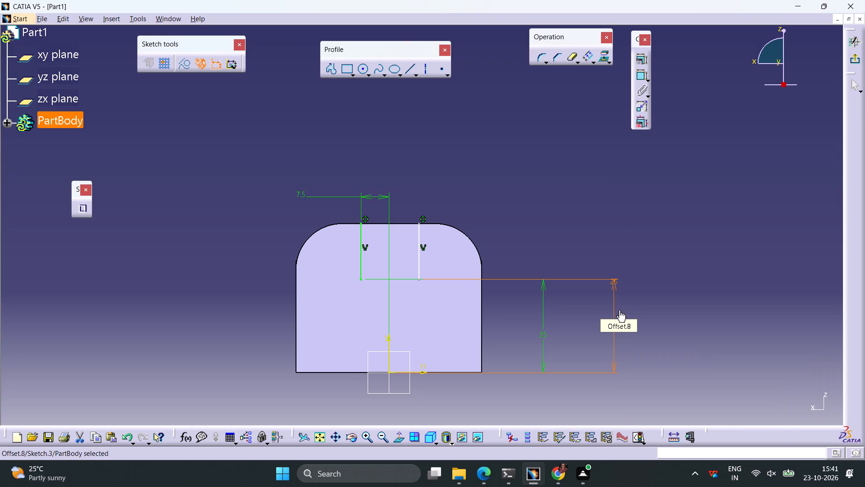
{"action": "left_click", "coordinate": [506, 242]}
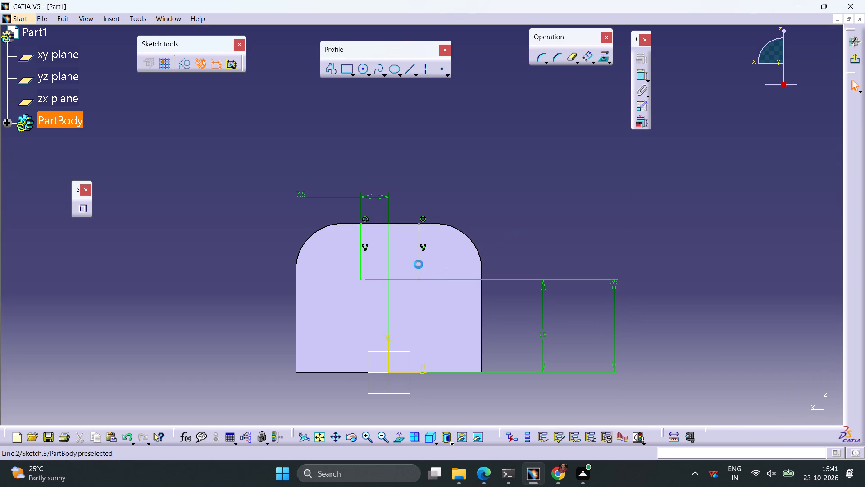
Dimension the distance between the second vertical line and the vertical axis and set it to 7.5 mm.
{"action": "left_click", "coordinate": [419, 264]}
{"action": "left_click", "coordinate": [639, 76]}
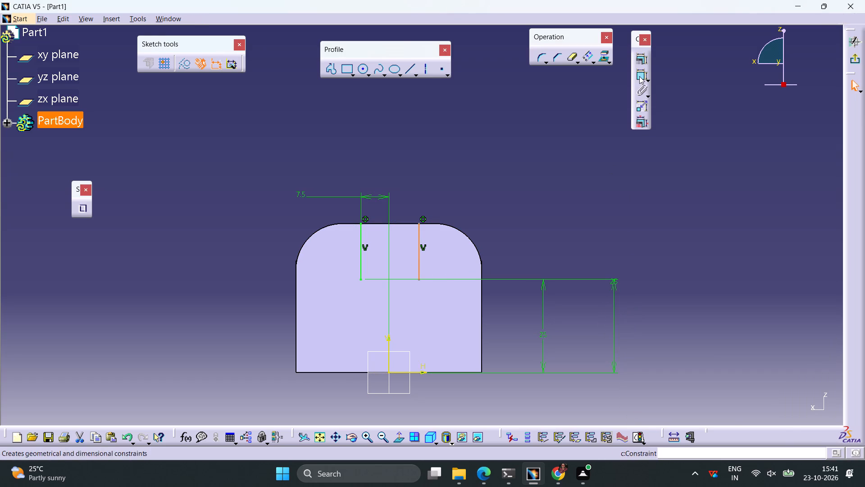
{"action": "left_click", "coordinate": [387, 362]}
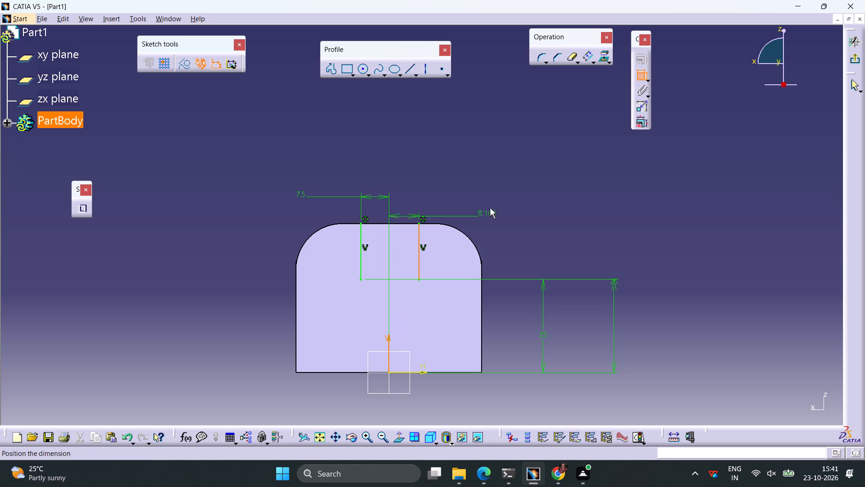
{"action": "left_click", "coordinate": [497, 196]}
{"action": "double_click", "coordinate": [497, 193]}
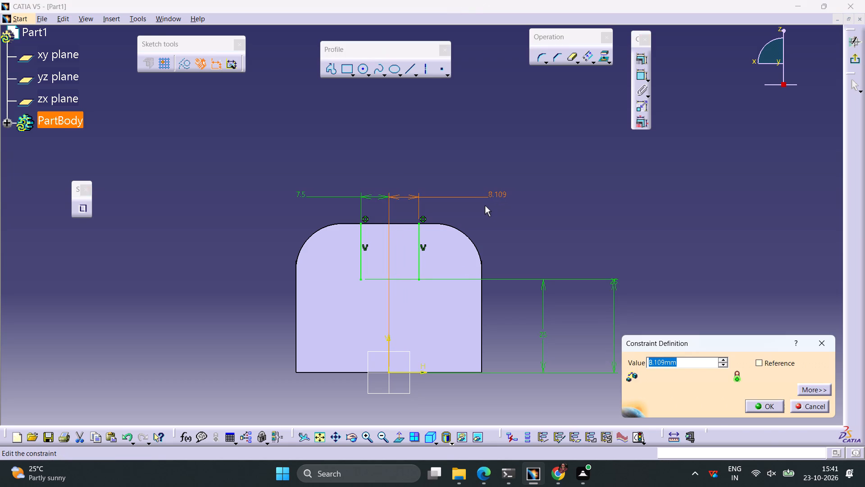
{"action": "type", "text": "7.5"}
{"action": "key", "text": "Return"}
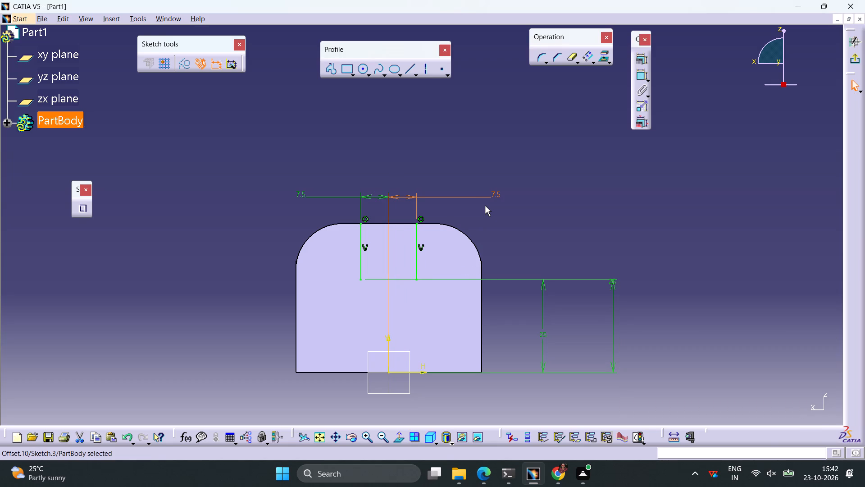
Sketch a downward-bulging, roughly semicircular three-point arc joining the lower endpoints of the two vertical lines.
{"action": "left_click", "coordinate": [370, 74]}
{"action": "left_click", "coordinate": [460, 83]}
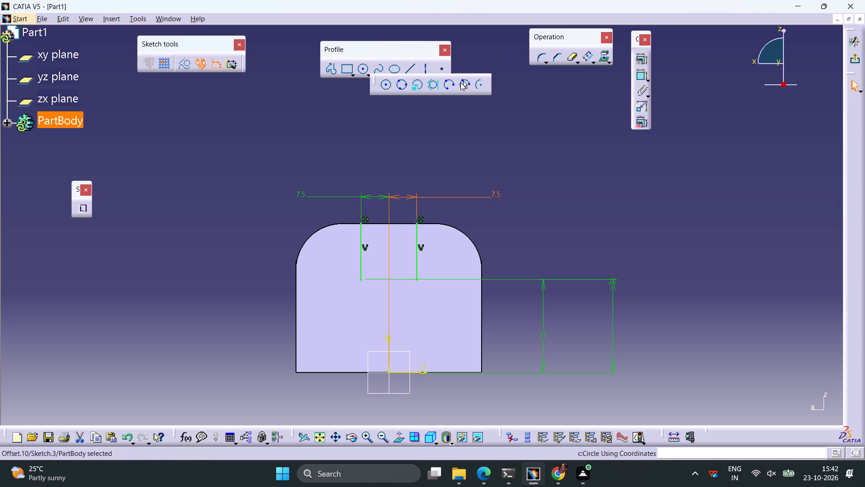
{"action": "left_click", "coordinate": [361, 280]}
{"action": "left_click", "coordinate": [416, 281]}
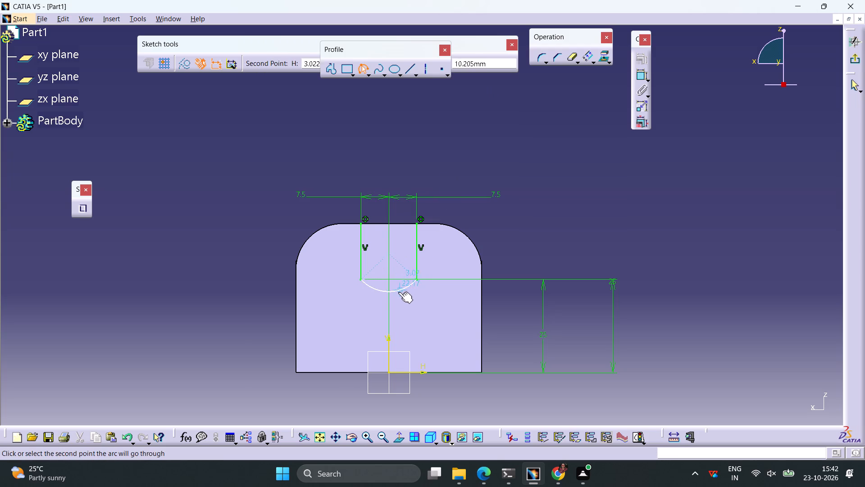
{"action": "left_click", "coordinate": [394, 303]}
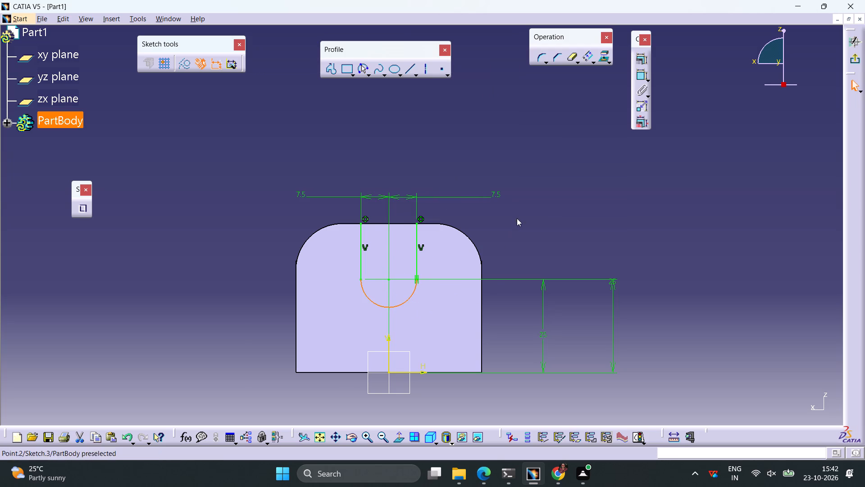
{"action": "left_click", "coordinate": [516, 217]}
Close the U-shaped profile with a horizontal line joining the upper endpoints of the two vertical lines.
{"action": "left_click", "coordinate": [411, 70]}
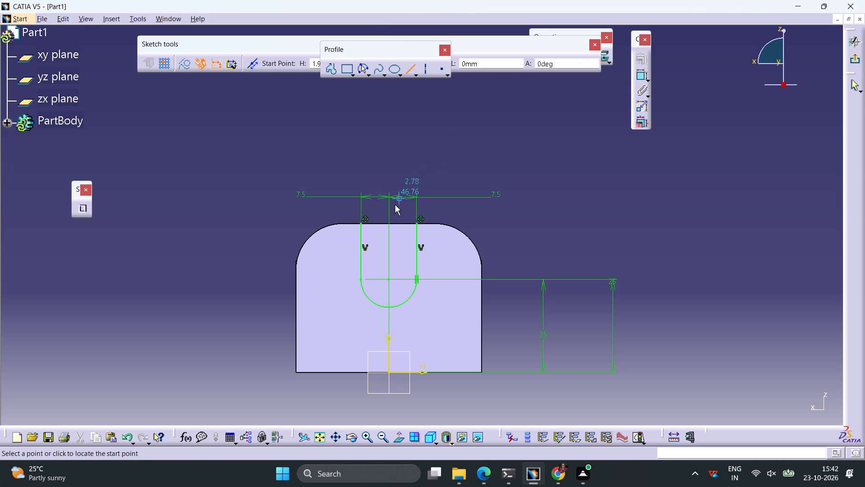
{"action": "left_click", "coordinate": [360, 223]}
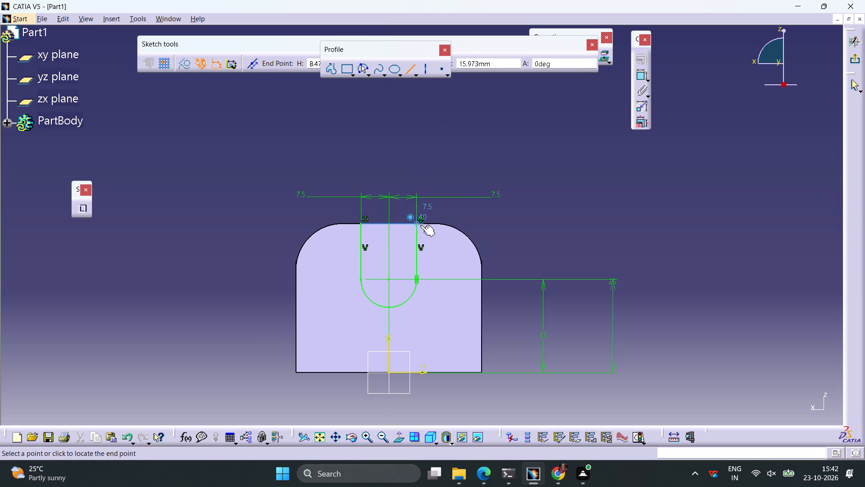
{"action": "left_click", "coordinate": [417, 225]}
{"action": "left_click", "coordinate": [517, 224]}
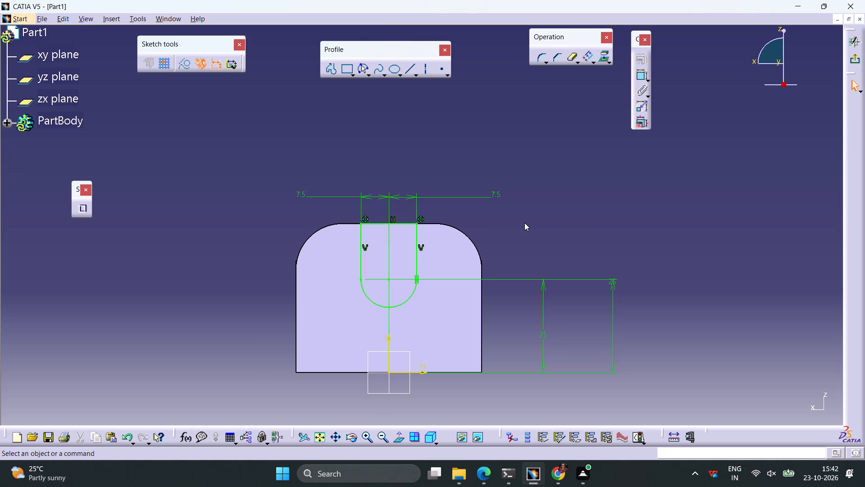
Exit the sketch and pocket the U-shaped profile through the upright, up to the surface of its inner face.
{"action": "left_click", "coordinate": [853, 59]}
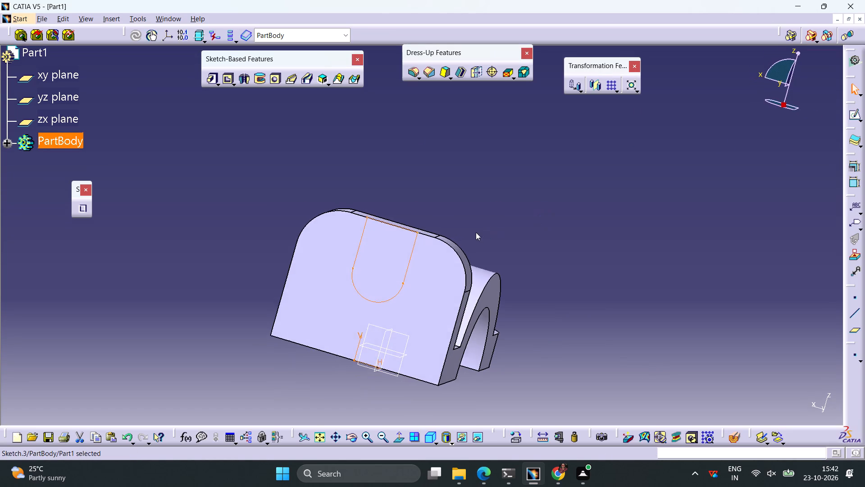
{"action": "middle_click_drag", "start_coordinate": [476, 187], "coordinate": [574, 168]}
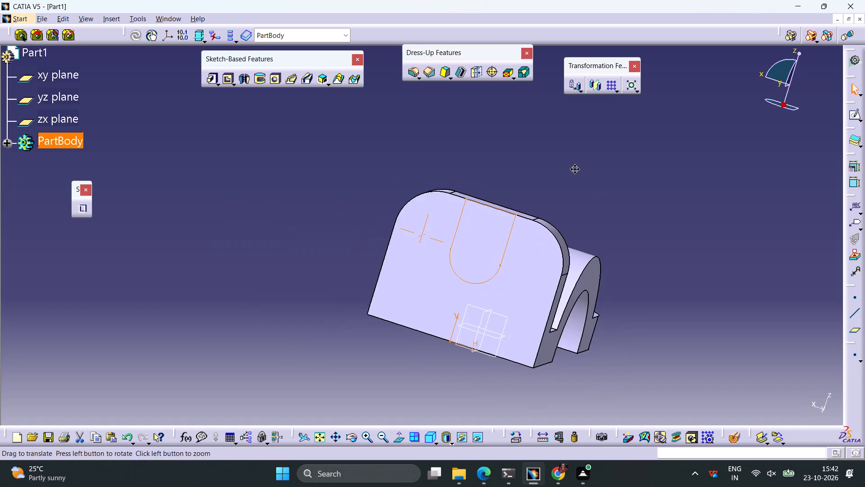
{"action": "middle_click_drag", "start_coordinate": [574, 168], "coordinate": [488, 196]}
{"action": "right_click_drag", "start_coordinate": [574, 168], "coordinate": [488, 199]}
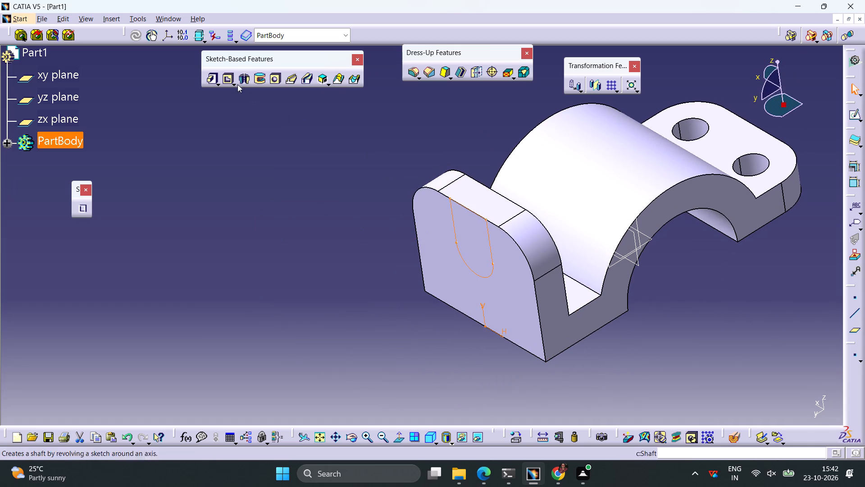
{"action": "left_click", "coordinate": [228, 80]}
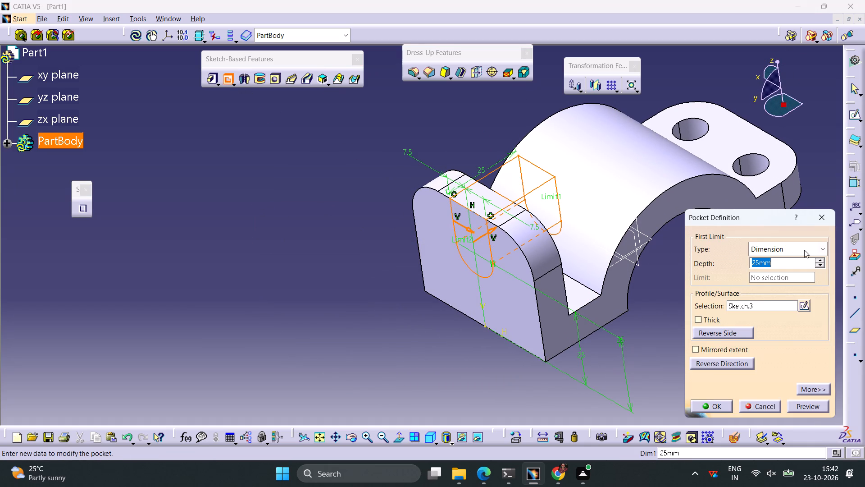
{"action": "left_click", "coordinate": [806, 250]}
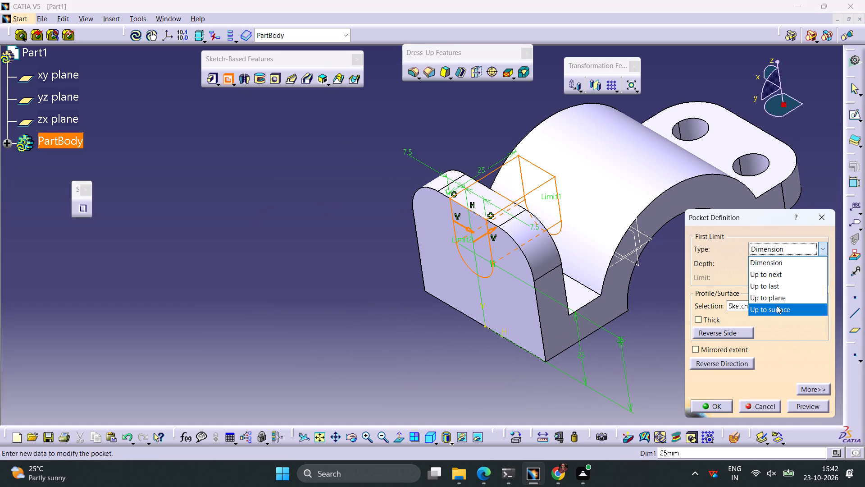
{"action": "left_click", "coordinate": [777, 306]}
{"action": "middle_click_drag", "start_coordinate": [647, 299], "coordinate": [568, 308]}
{"action": "right_click_drag", "start_coordinate": [589, 310], "coordinate": [568, 308]}
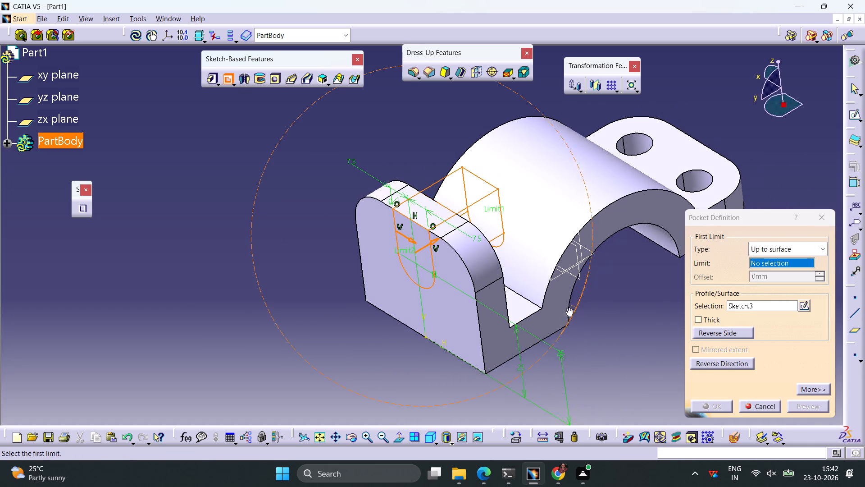
{"action": "right_click_drag", "start_coordinate": [568, 308], "coordinate": [471, 324]}
{"action": "middle_click_drag", "start_coordinate": [568, 308], "coordinate": [471, 335]}
{"action": "left_click", "coordinate": [416, 284]}
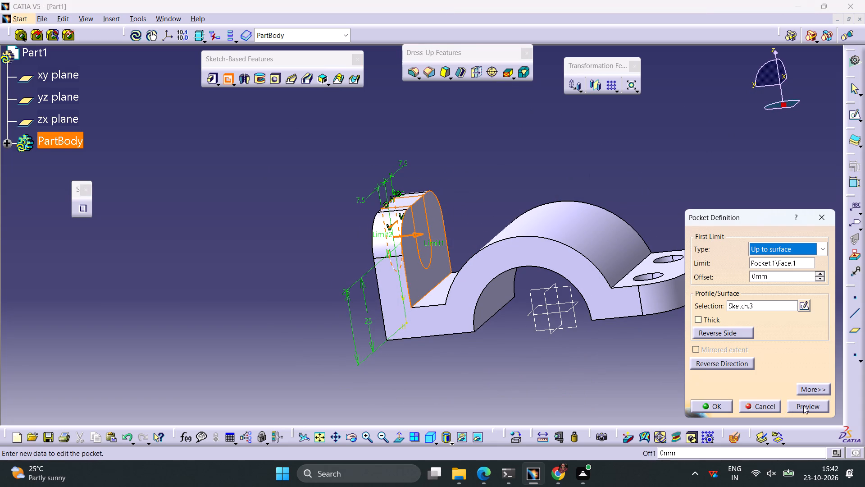
{"action": "left_click", "coordinate": [803, 406]}
{"action": "left_click", "coordinate": [720, 407]}
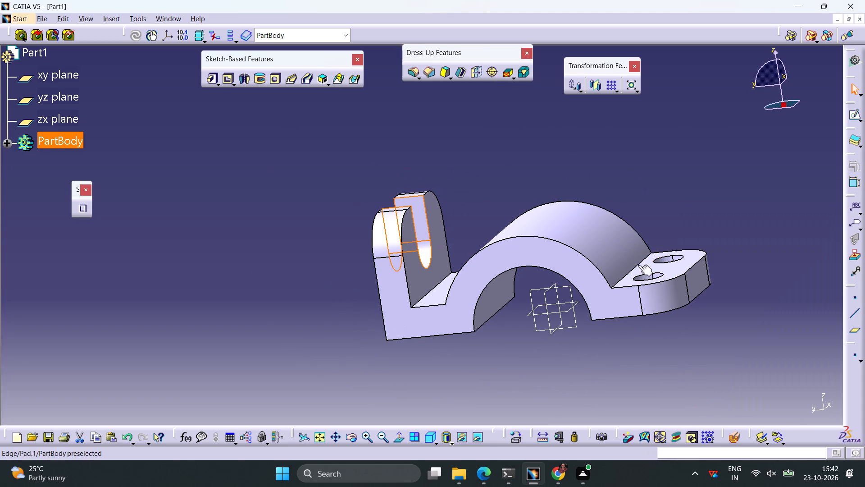
Examine the slotted bracket from several sides.
{"action": "middle_click_drag", "start_coordinate": [651, 209], "coordinate": [647, 222], "text": "ctrl"}
{"action": "middle_click_drag", "start_coordinate": [658, 231], "coordinate": [510, 241]}
{"action": "right_click_drag", "start_coordinate": [659, 233], "coordinate": [510, 241]}
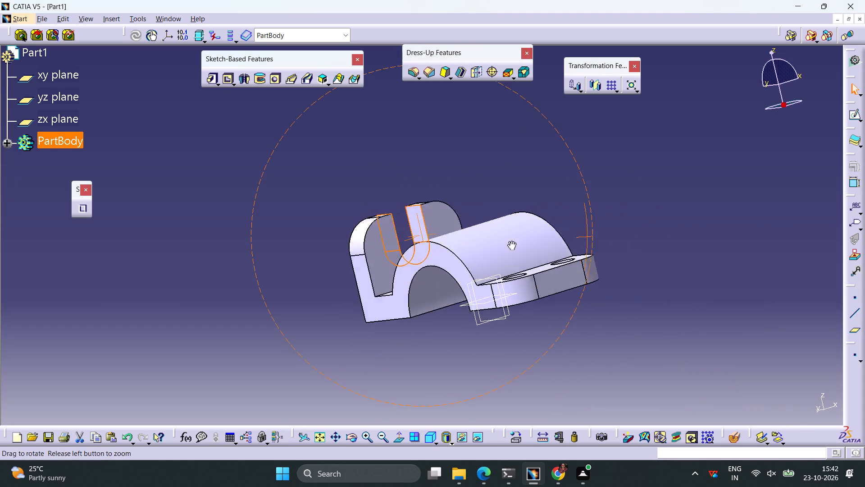
{"action": "middle_click_drag", "start_coordinate": [510, 241], "coordinate": [265, 290]}
{"action": "right_click_drag", "start_coordinate": [510, 241], "coordinate": [265, 290]}
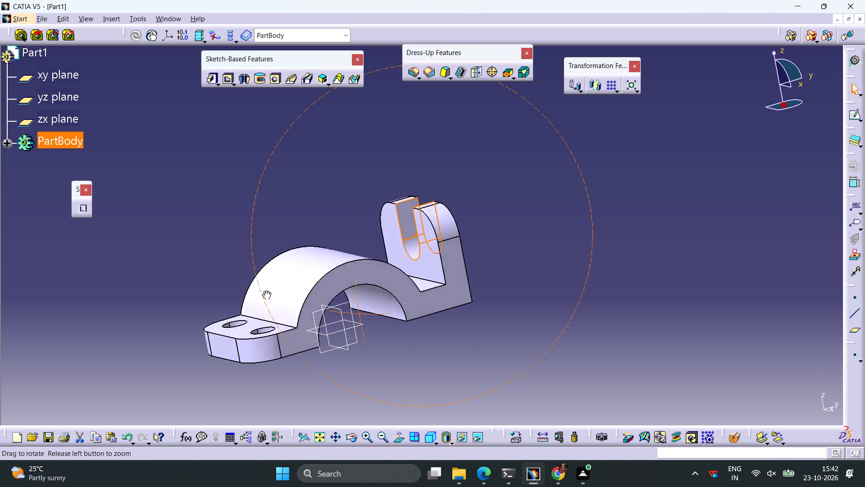
{"action": "right_click_drag", "start_coordinate": [265, 290], "coordinate": [188, 290]}
{"action": "middle_click_drag", "start_coordinate": [265, 290], "coordinate": [189, 290]}
{"action": "left_click", "coordinate": [547, 279]}
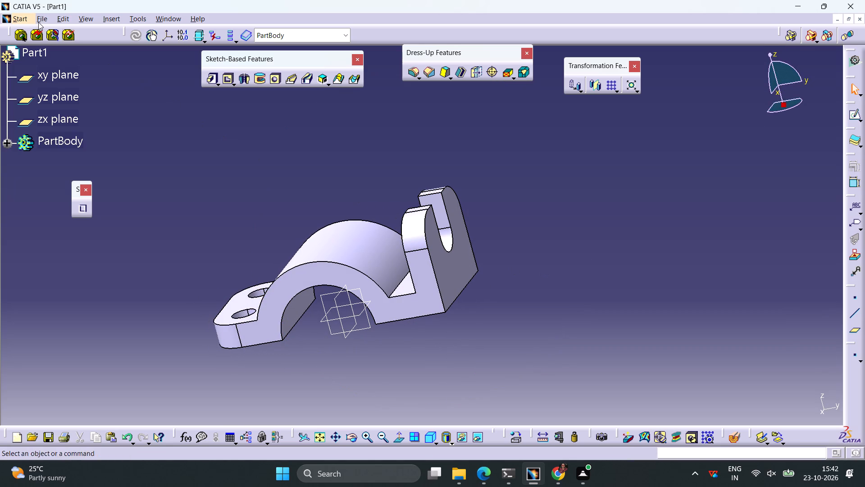
Save the part as Part1 in CATPart format in the internship folder.
{"action": "left_click", "coordinate": [38, 22]}
{"action": "left_click", "coordinate": [77, 121]}
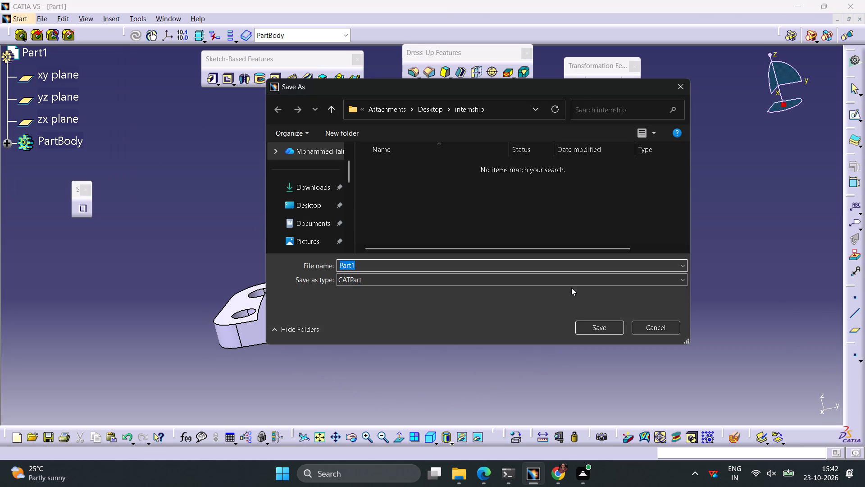
{"action": "left_click", "coordinate": [599, 331]}
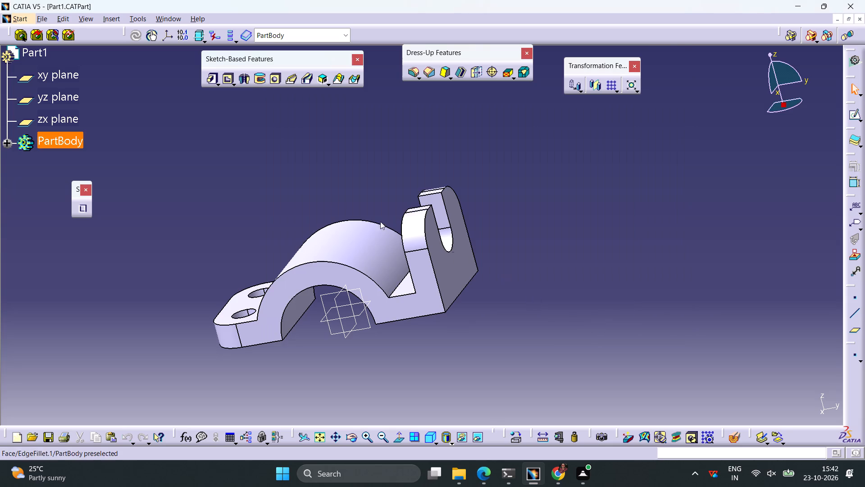
Save a copy of Part1 in igs format in the internship folder.
{"action": "left_click", "coordinate": [43, 18]}
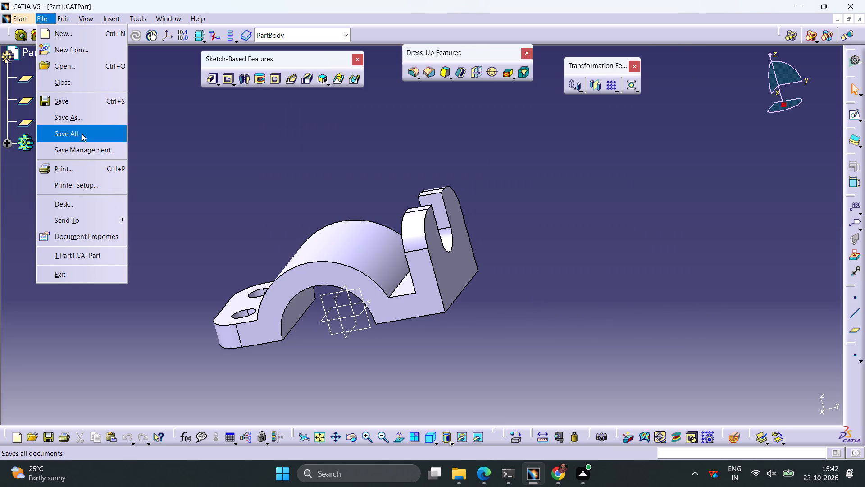
{"action": "left_click", "coordinate": [84, 124]}
{"action": "left_click", "coordinate": [426, 283]}
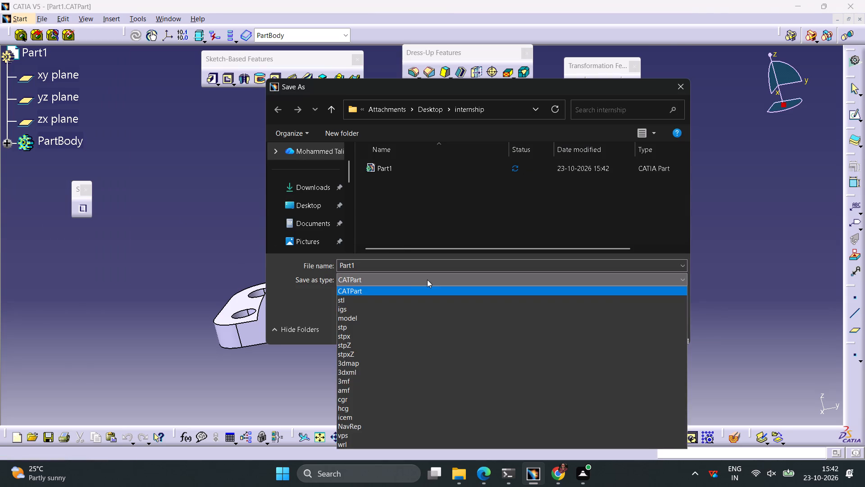
{"action": "left_click", "coordinate": [375, 308]}
{"action": "left_click", "coordinate": [594, 330]}
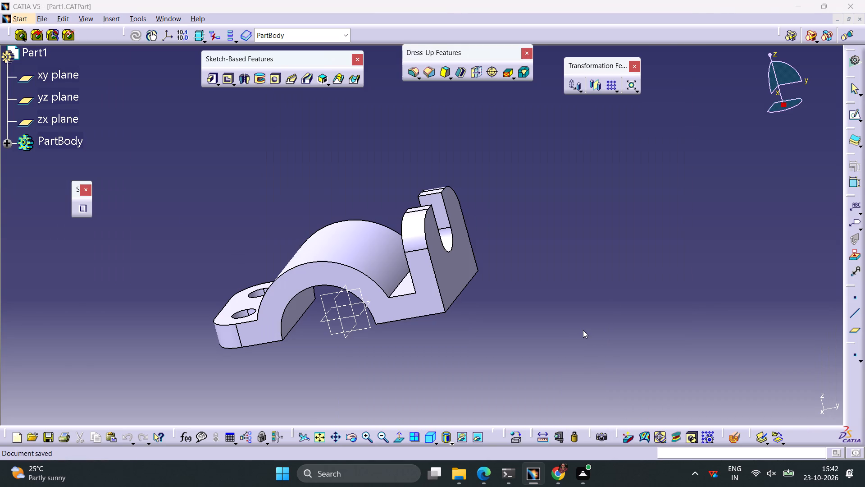
Create a new drawing with the ISO standard and a landscape A0 ISO sheet.
{"action": "key", "text": "ctrl+n"}
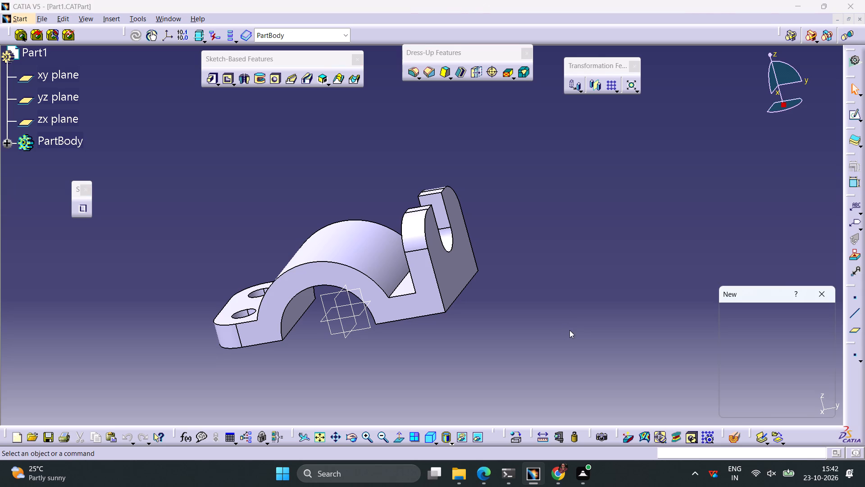
{"action": "key", "text": "d"}
{"action": "key", "text": "Return"}
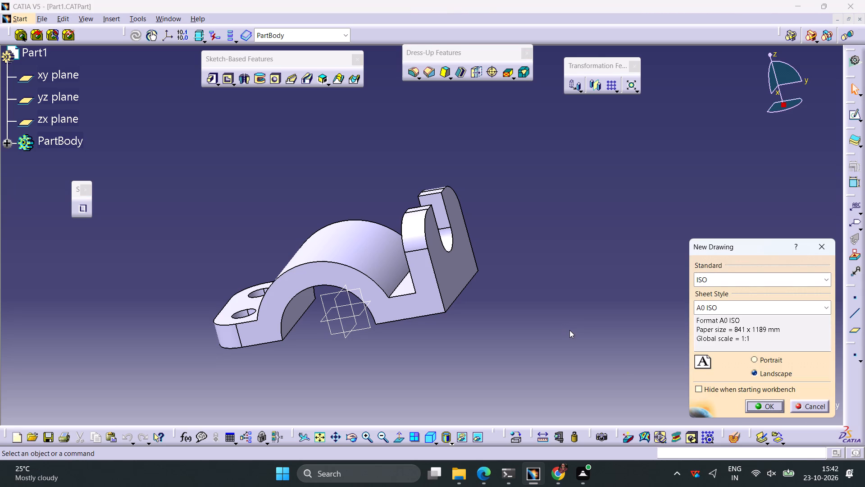
{"action": "left_click", "coordinate": [756, 404]}
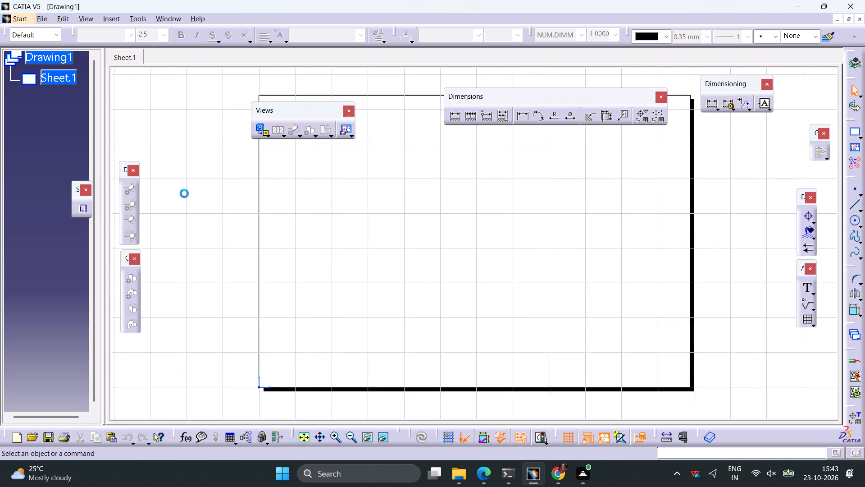
Set the sheet's projection method to third angle standard.
{"action": "right_click", "coordinate": [60, 79]}
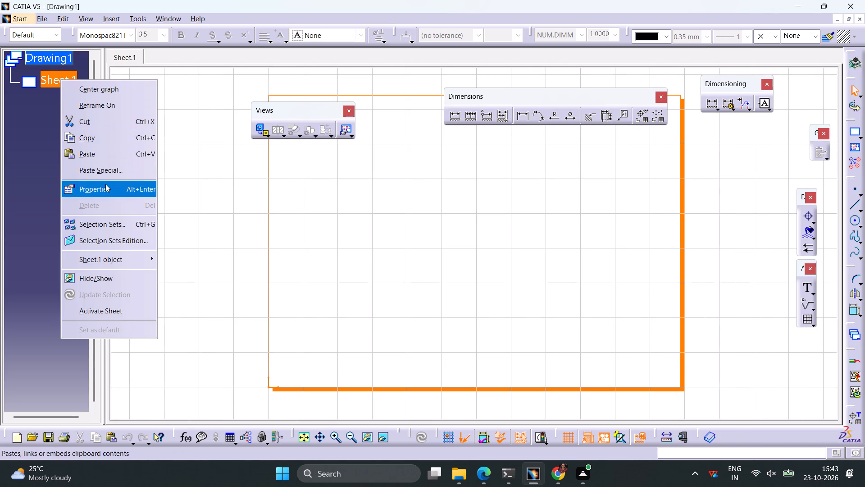
{"action": "left_click", "coordinate": [105, 184]}
{"action": "left_click", "coordinate": [585, 274]}
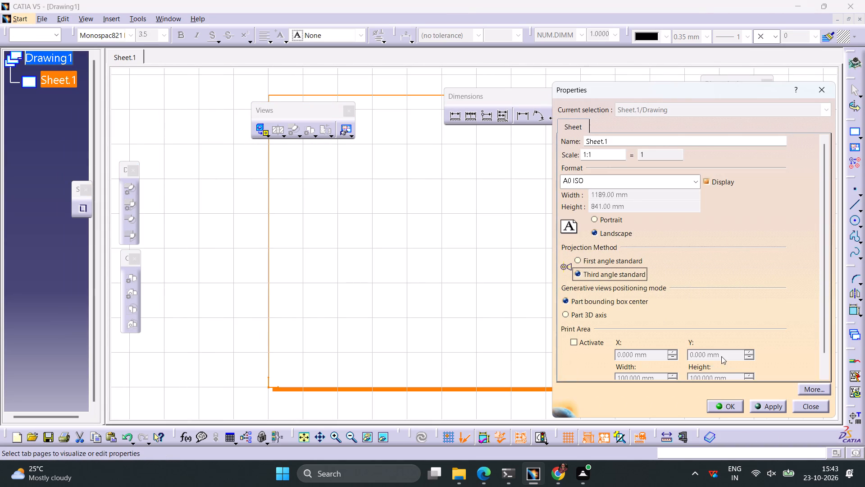
{"action": "left_click", "coordinate": [734, 406]}
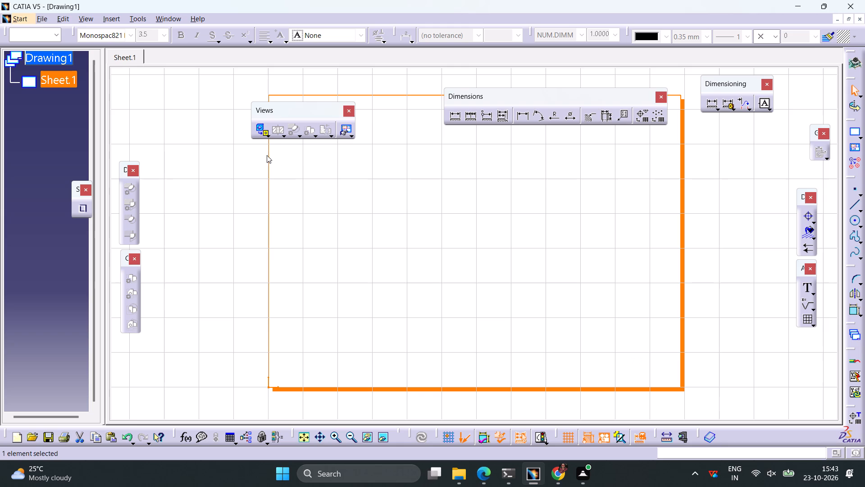
Generate a front view of the bracket from its arched profile face and place it on the sheet's lower part.
{"action": "left_click", "coordinate": [259, 132]}
{"action": "left_click", "coordinate": [164, 17]}
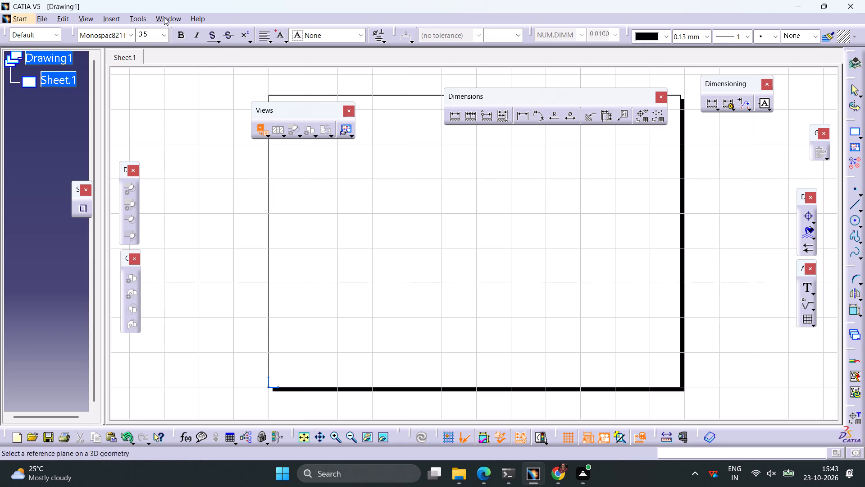
{"action": "left_click", "coordinate": [183, 105]}
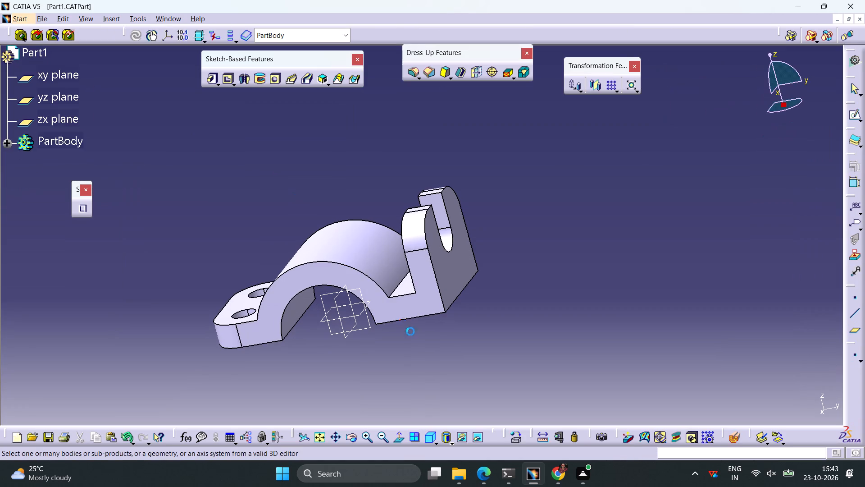
{"action": "left_click", "coordinate": [390, 311]}
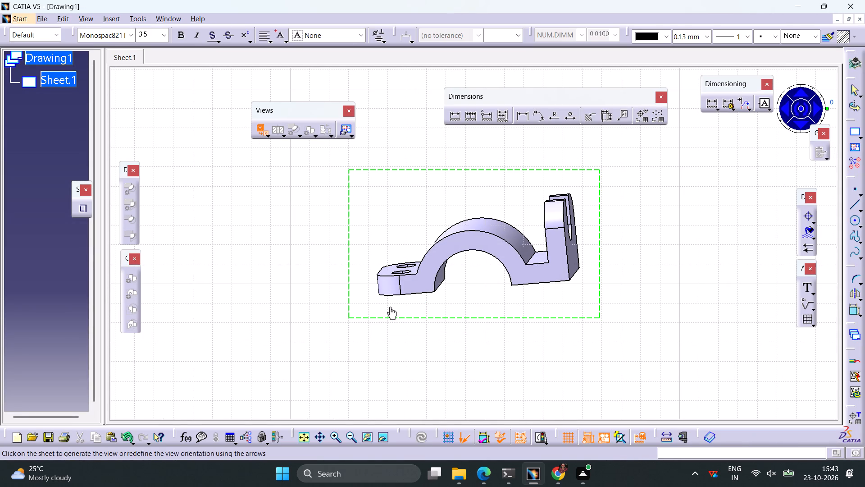
{"action": "left_click_drag", "start_coordinate": [389, 307], "coordinate": [279, 366]}
{"action": "left_click", "coordinate": [506, 340]}
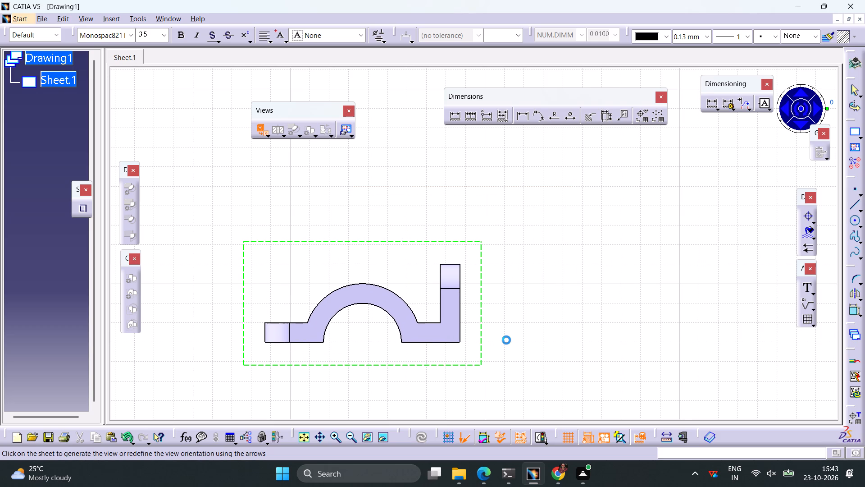
Turn on hidden lines, centre lines and axes for the front view.
{"action": "right_click", "coordinate": [477, 269]}
{"action": "left_click", "coordinate": [521, 260]}
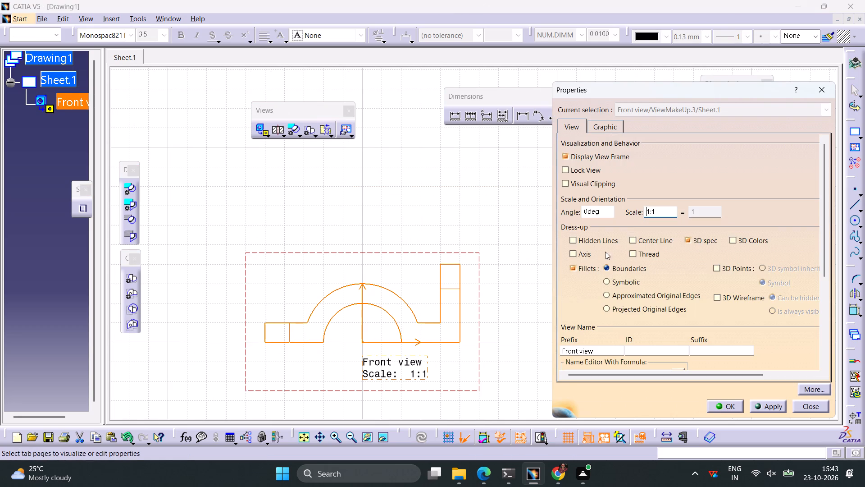
{"action": "left_click", "coordinate": [588, 242]}
{"action": "left_click", "coordinate": [634, 243]}
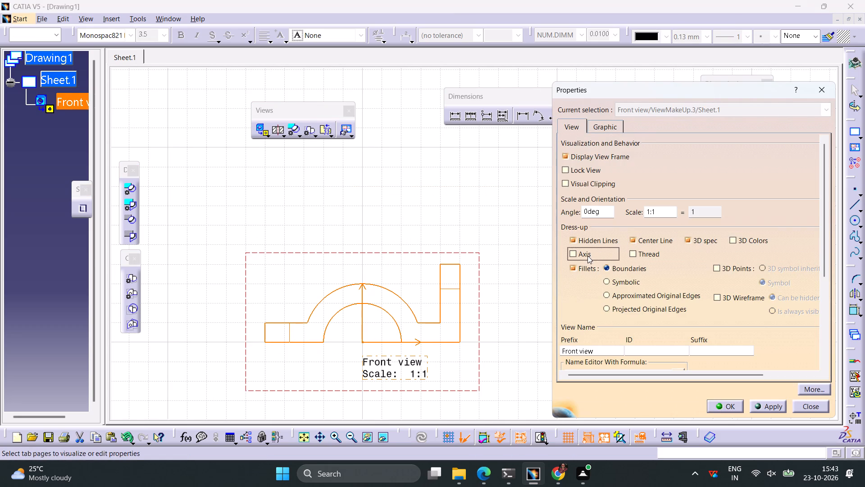
{"action": "left_click", "coordinate": [587, 256]}
{"action": "left_click", "coordinate": [774, 408]}
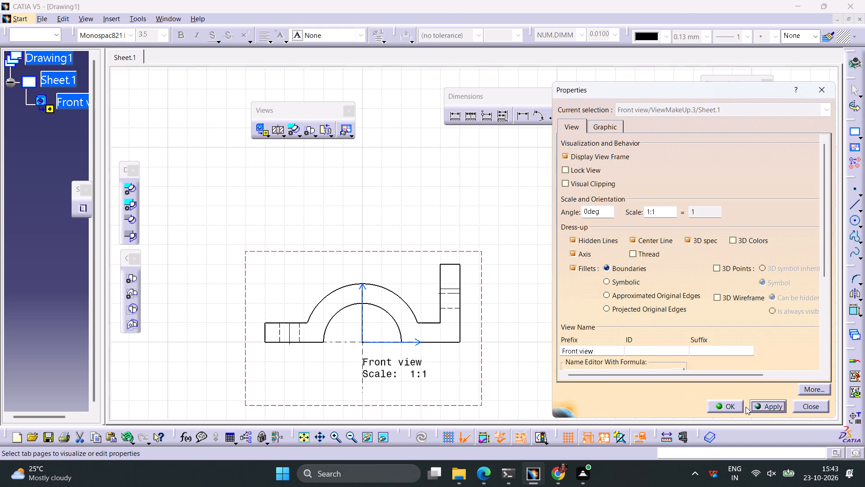
{"action": "left_click", "coordinate": [735, 407]}
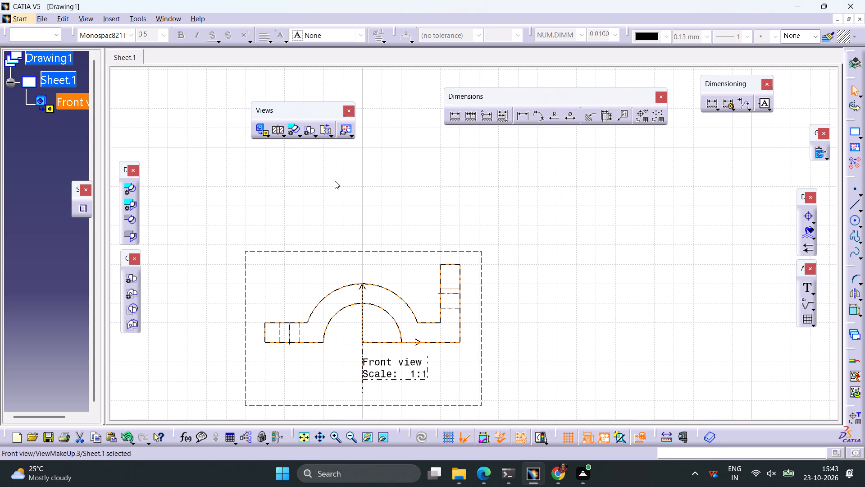
{"action": "left_click", "coordinate": [335, 182]}
Start a front view from the bracket's two-hole flange face and position its preview above the arched profile view.
{"action": "left_click", "coordinate": [258, 128]}
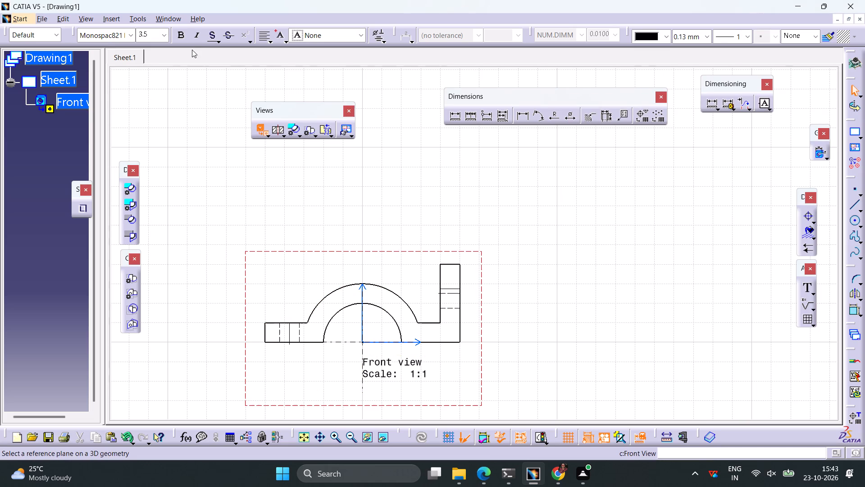
{"action": "left_click", "coordinate": [171, 19]}
{"action": "left_click", "coordinate": [194, 102]}
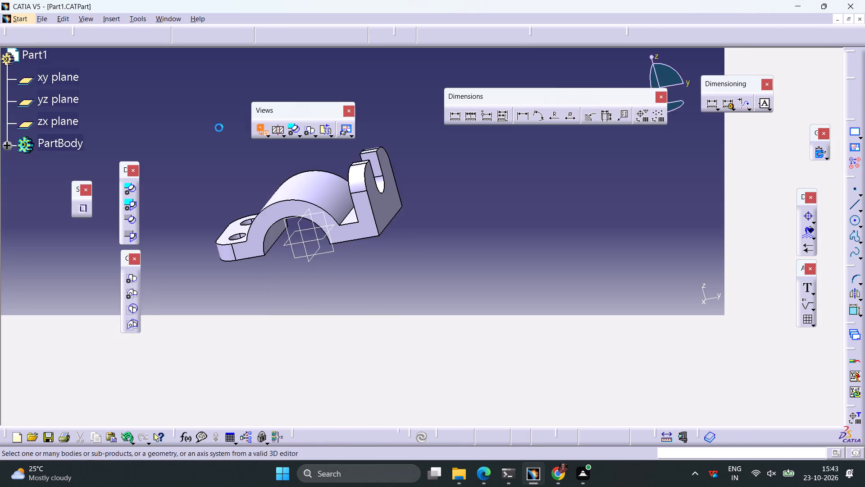
{"action": "left_click", "coordinate": [241, 298]}
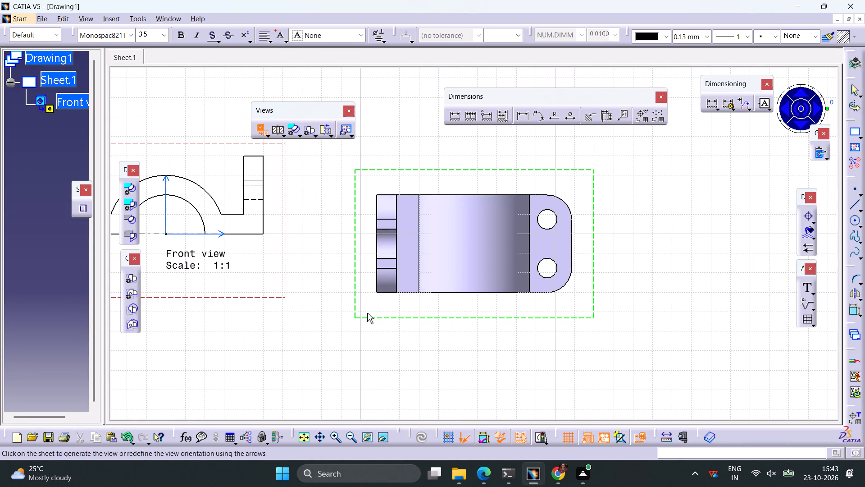
{"action": "left_click_drag", "start_coordinate": [356, 287], "coordinate": [128, 95]}
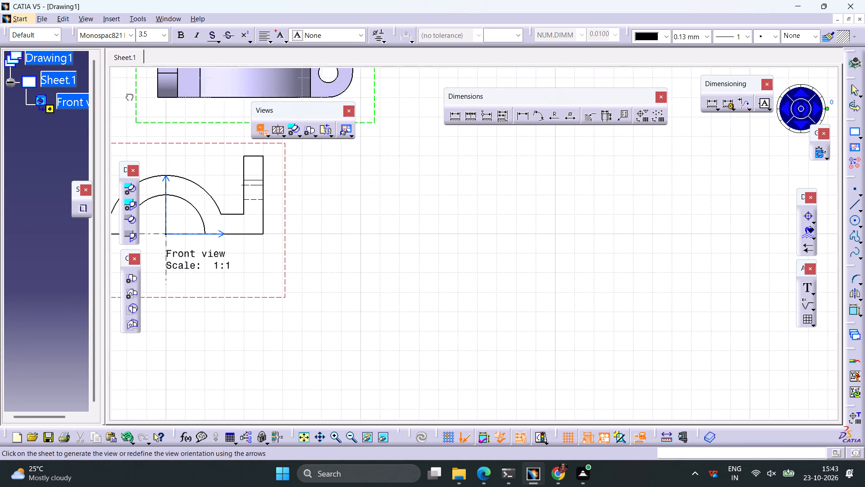
{"action": "left_click_drag", "start_coordinate": [128, 95], "coordinate": [68, 95]}
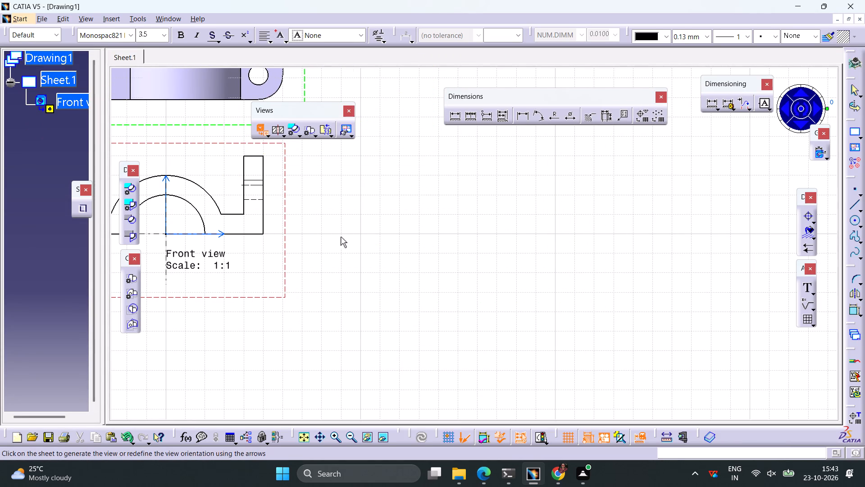
{"action": "middle_click_drag", "start_coordinate": [337, 235], "coordinate": [563, 381]}
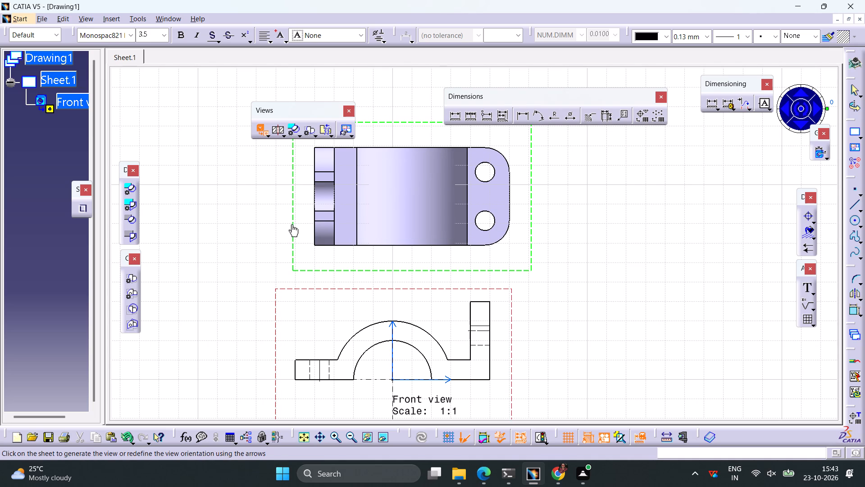
{"action": "left_click_drag", "start_coordinate": [291, 224], "coordinate": [276, 214]}
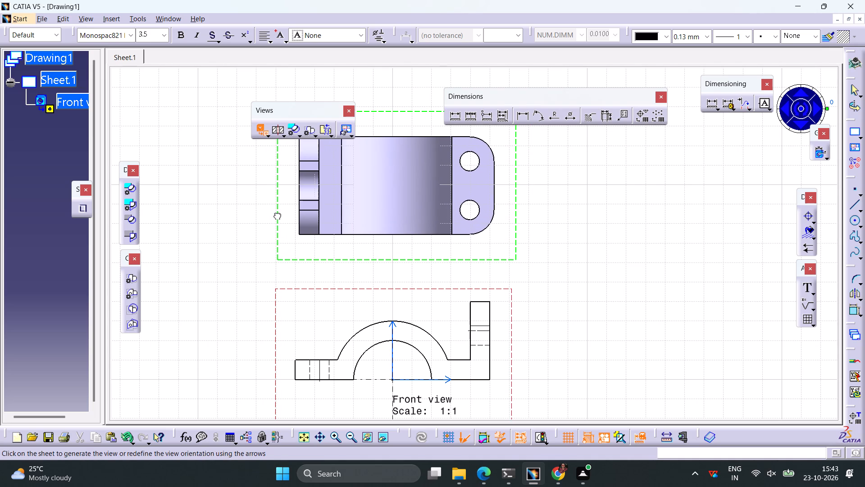
{"action": "left_click_drag", "start_coordinate": [276, 214], "coordinate": [279, 198]}
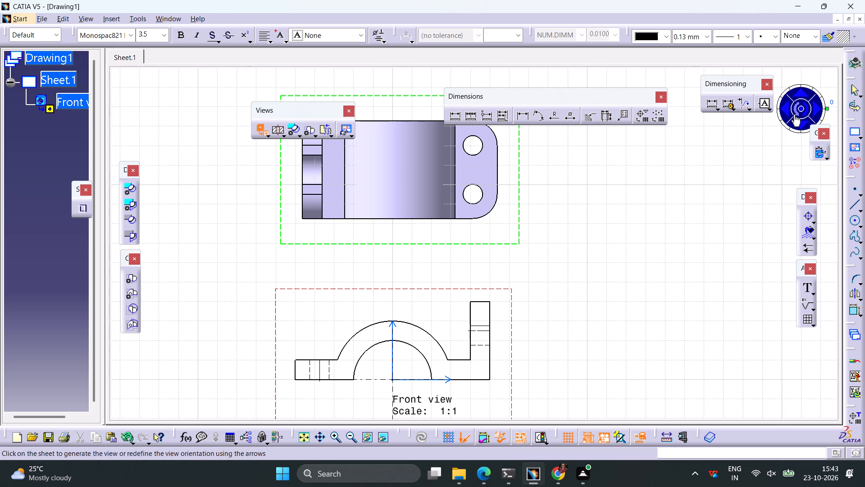
Rotate the previewed plan view by half a turn so the two holes face the opposite way, and generate it.
{"action": "left_click", "coordinate": [793, 114]}
{"action": "left_click", "coordinate": [792, 114]}
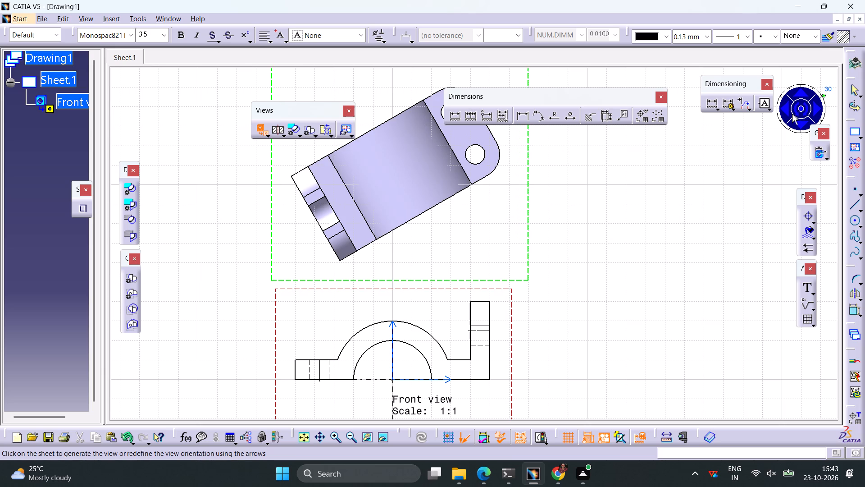
{"action": "left_click", "coordinate": [797, 115]}
{"action": "left_click", "coordinate": [797, 115]}
{"action": "left_click", "coordinate": [797, 115]}
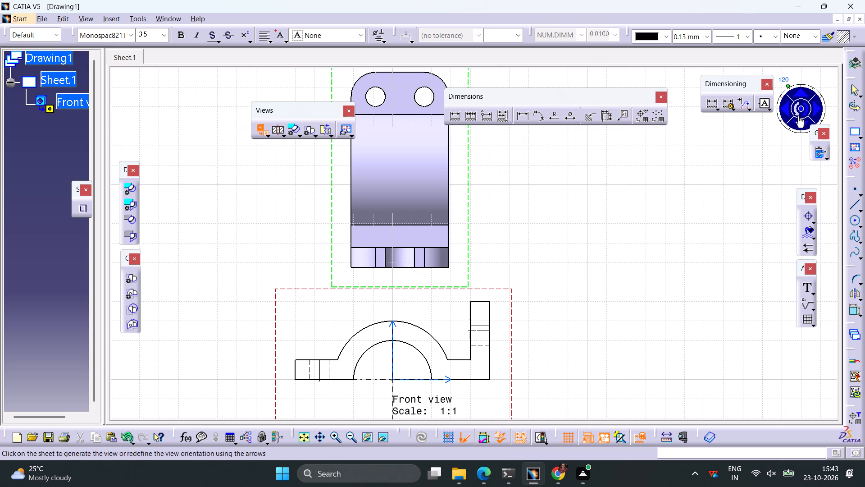
{"action": "left_click", "coordinate": [797, 115]}
{"action": "left_click", "coordinate": [797, 115]}
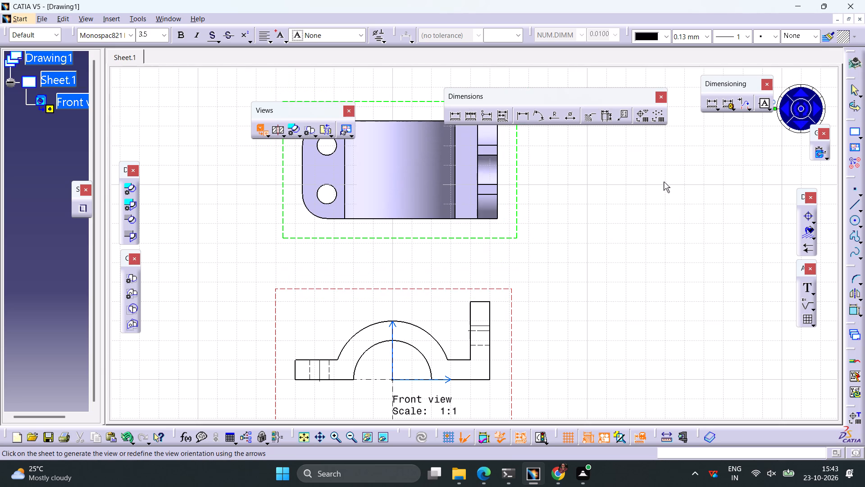
{"action": "left_click", "coordinate": [589, 222]}
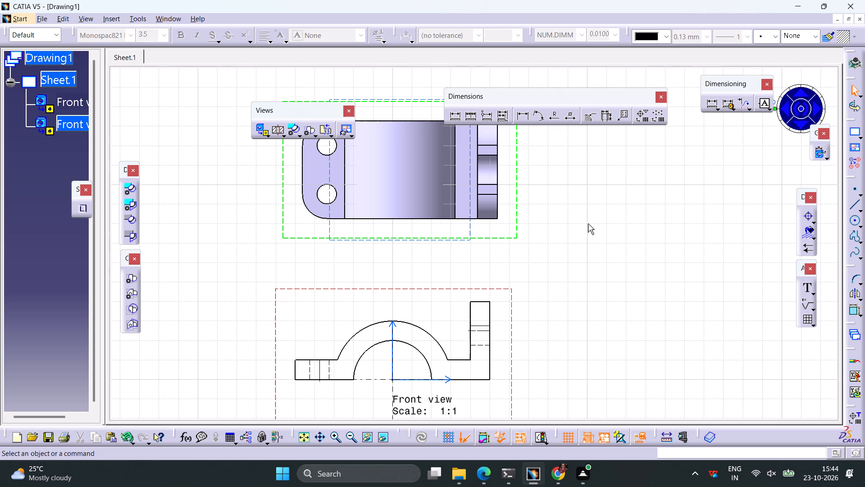
Turn on hidden lines, centre lines and axes for the plan view with the two holes.
{"action": "right_click", "coordinate": [517, 230]}
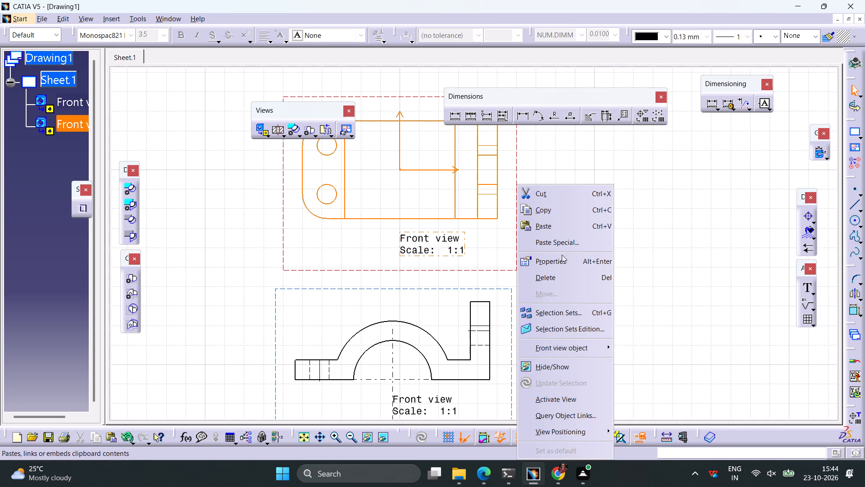
{"action": "left_click", "coordinate": [562, 264]}
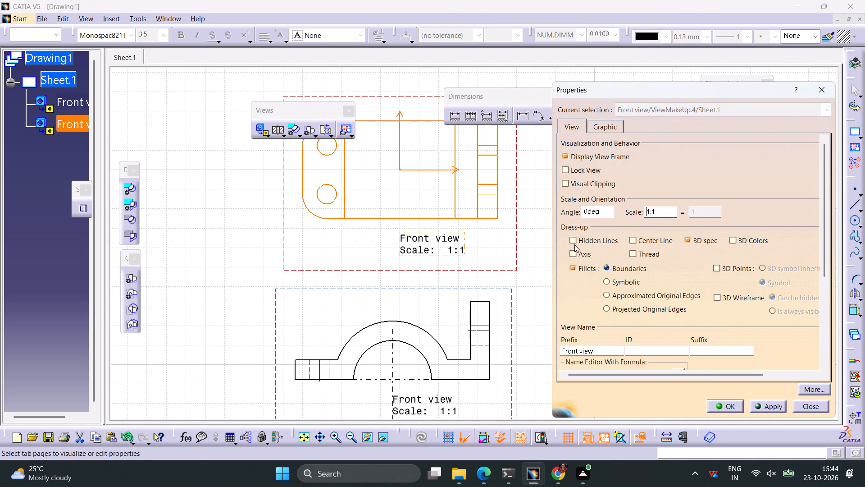
{"action": "left_click", "coordinate": [574, 244]}
{"action": "left_click", "coordinate": [637, 242]}
{"action": "left_click", "coordinate": [581, 257]}
{"action": "left_click", "coordinate": [760, 406]}
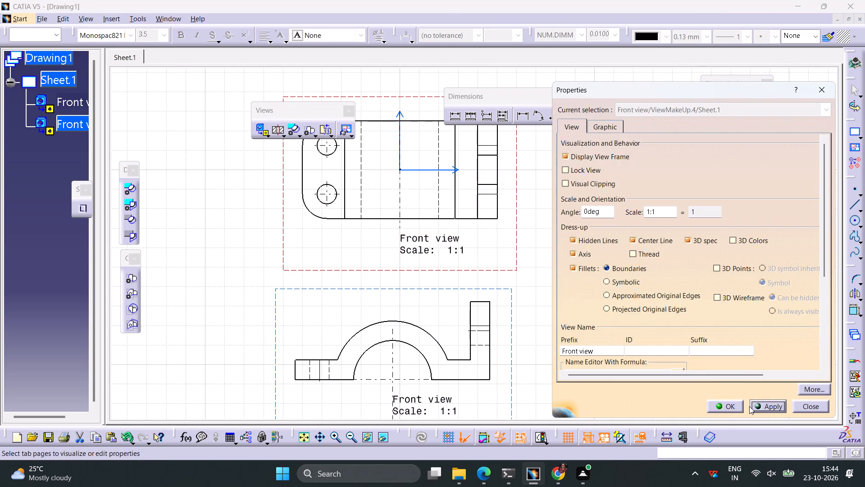
{"action": "left_click", "coordinate": [733, 405]}
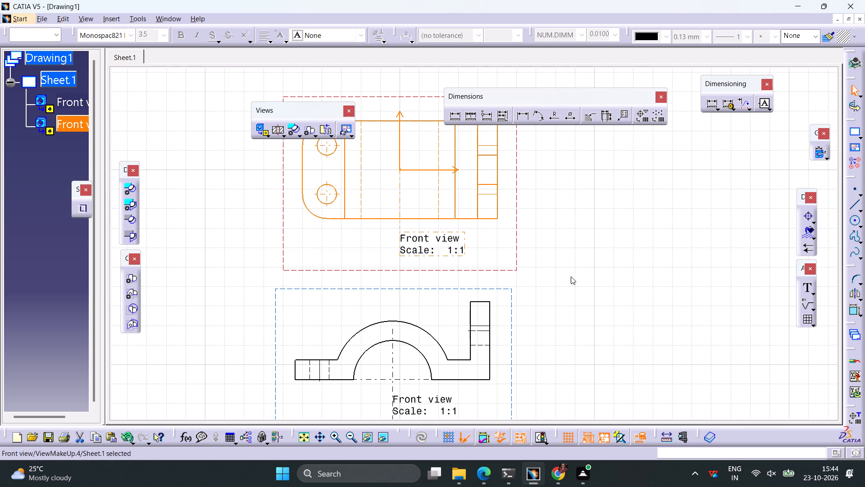
Generate a front view from the slotted upright's outer face, rotated to 90 degrees, and place it beside the arched profile view.
{"action": "middle_click_drag", "start_coordinate": [569, 279], "coordinate": [567, 309], "text": "ctrl"}
{"action": "middle_click_drag", "start_coordinate": [549, 289], "coordinate": [514, 279]}
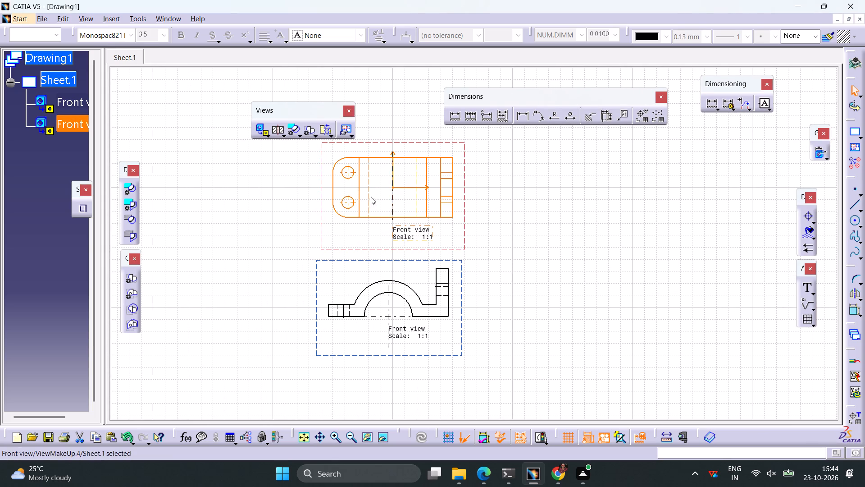
{"action": "left_click", "coordinate": [288, 205]}
{"action": "left_click", "coordinate": [260, 133]}
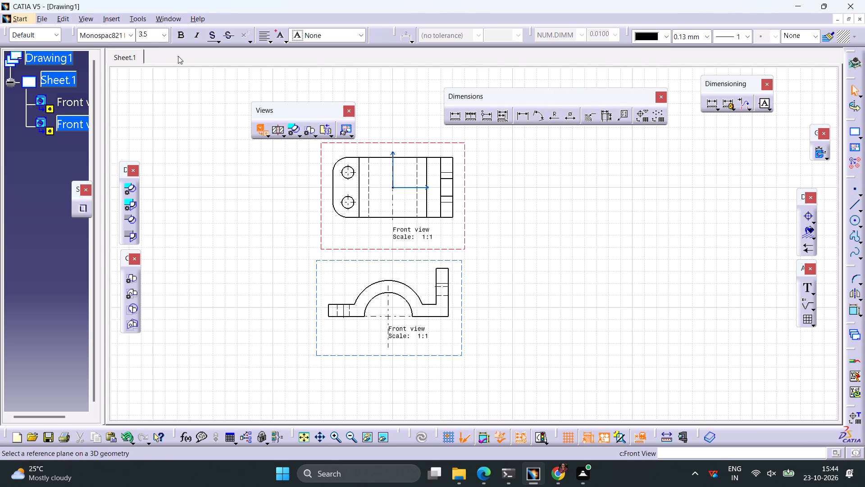
{"action": "left_click", "coordinate": [173, 17]}
{"action": "left_click", "coordinate": [186, 97]}
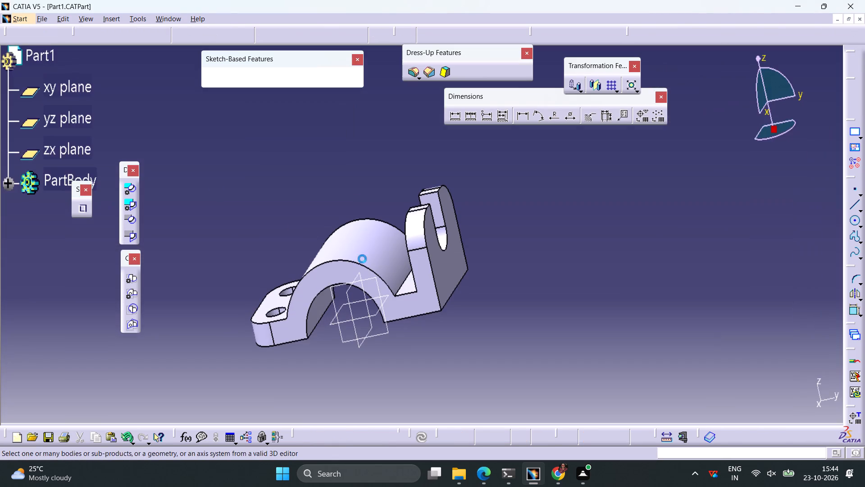
{"action": "left_click", "coordinate": [458, 280]}
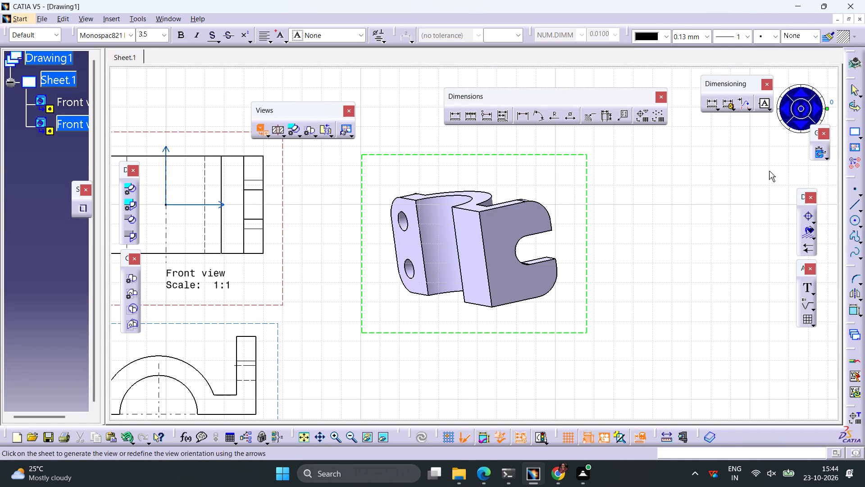
{"action": "left_click", "coordinate": [797, 114]}
{"action": "left_click", "coordinate": [797, 114]}
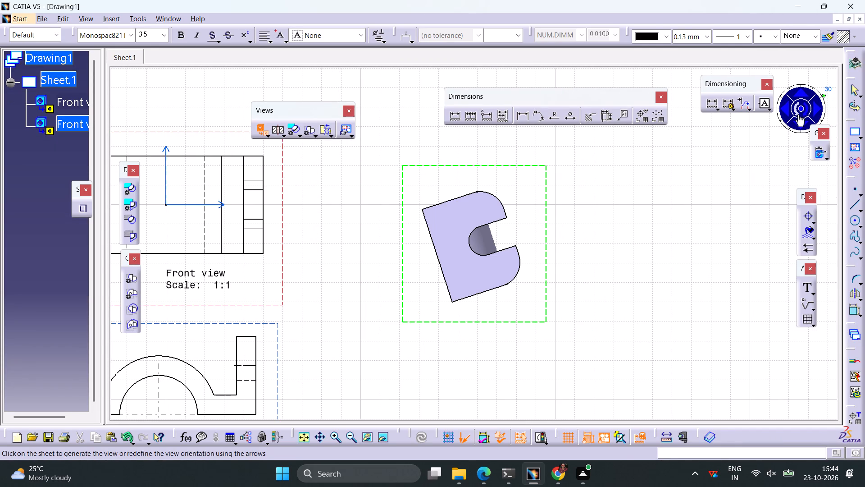
{"action": "left_click", "coordinate": [797, 114]}
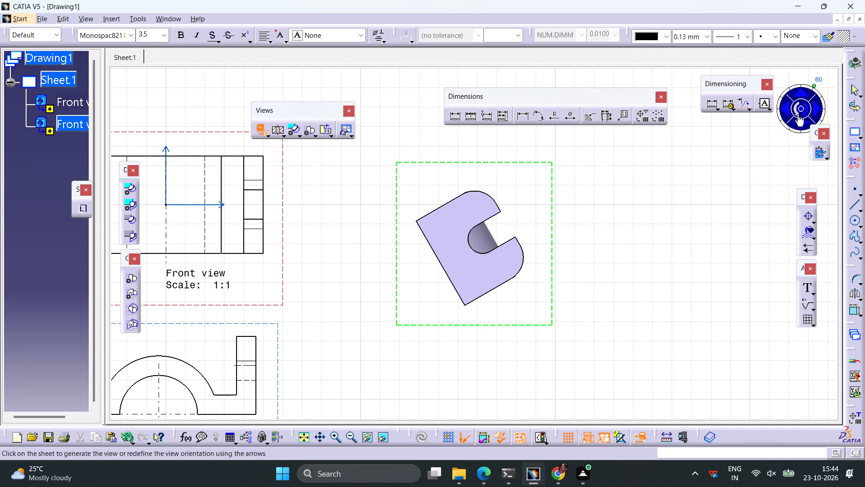
{"action": "left_click", "coordinate": [797, 114]}
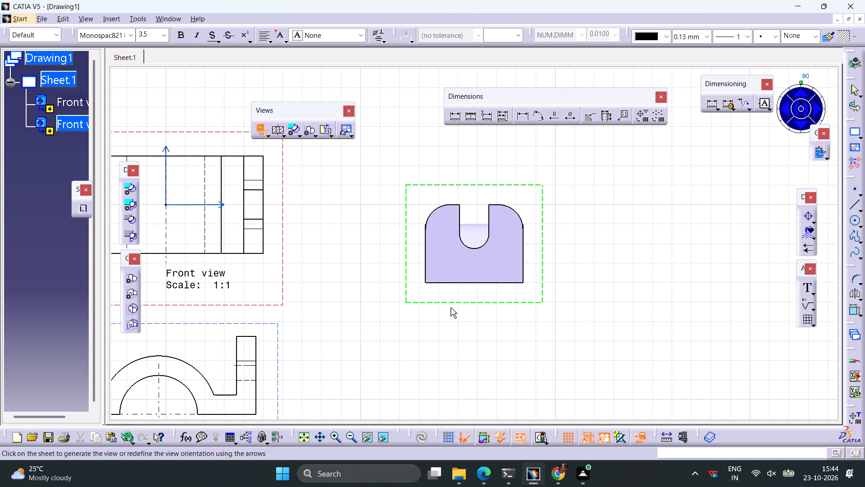
{"action": "left_click_drag", "start_coordinate": [456, 303], "coordinate": [415, 423]}
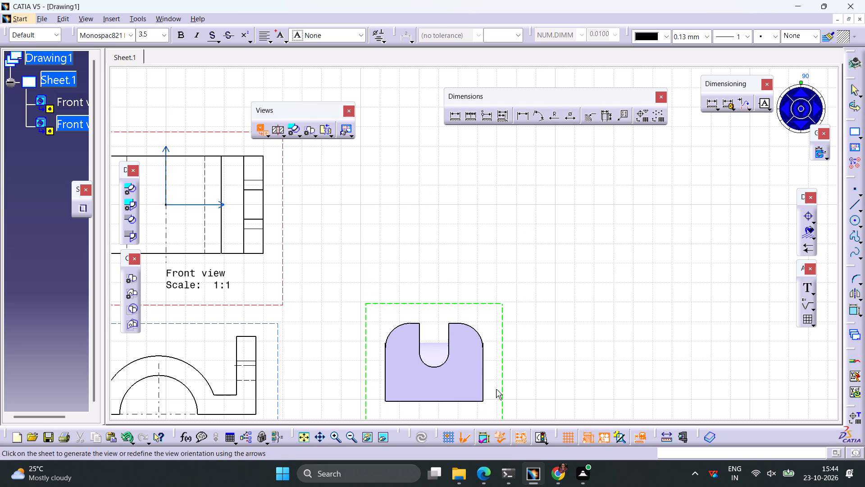
{"action": "middle_click_drag", "start_coordinate": [534, 377], "coordinate": [552, 277]}
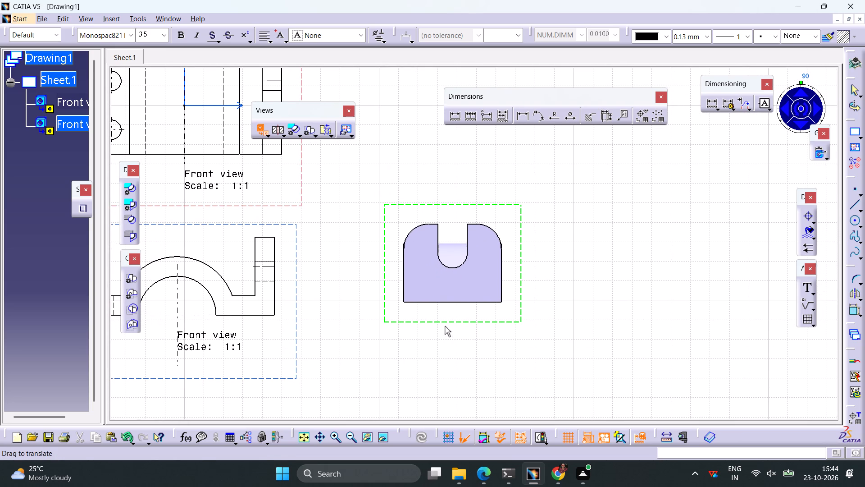
{"action": "left_click_drag", "start_coordinate": [438, 323], "coordinate": [441, 339]}
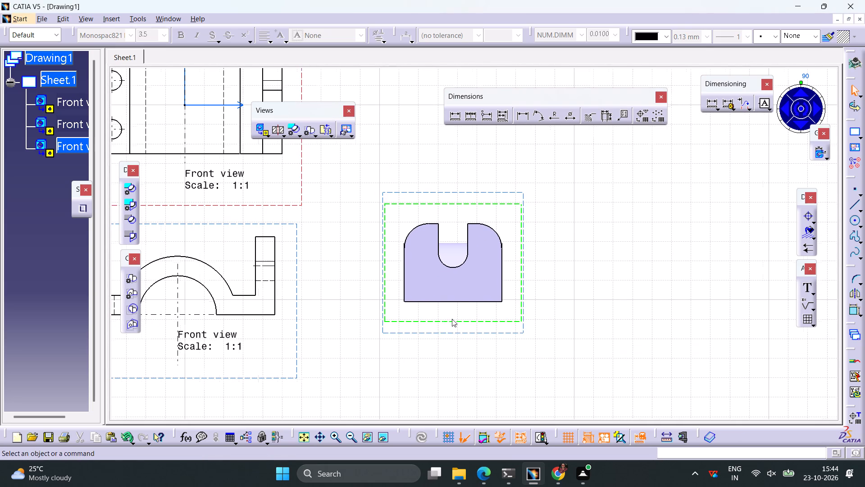
Turn on hidden lines, centre lines and axes for the slotted end view.
{"action": "right_click", "coordinate": [528, 281]}
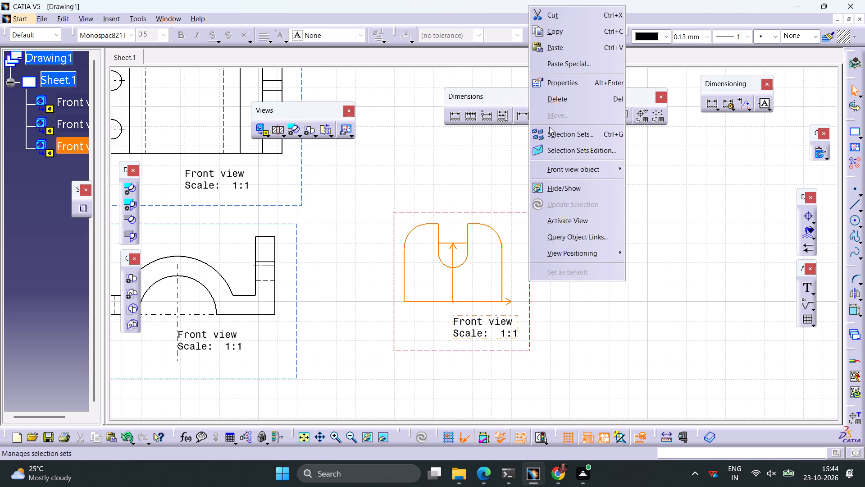
{"action": "left_click", "coordinate": [563, 85]}
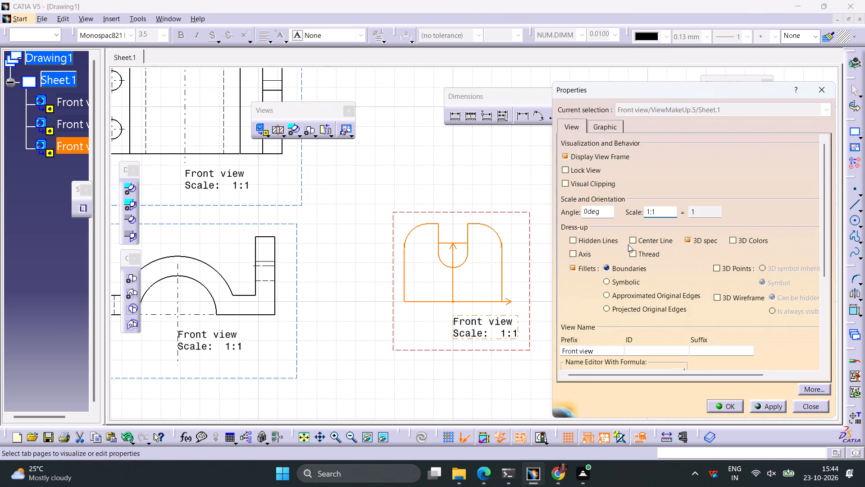
{"action": "left_click", "coordinate": [599, 241]}
{"action": "left_click", "coordinate": [660, 239]}
{"action": "left_click", "coordinate": [588, 256]}
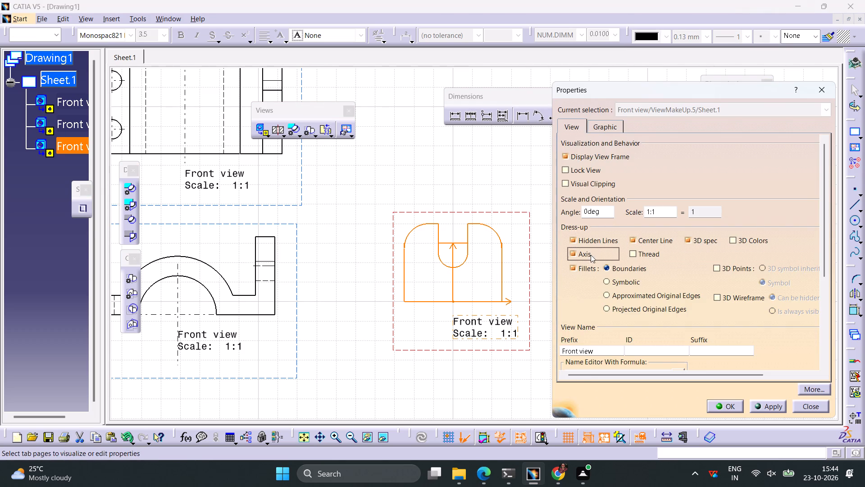
{"action": "left_click", "coordinate": [765, 407]}
{"action": "left_click", "coordinate": [736, 408]}
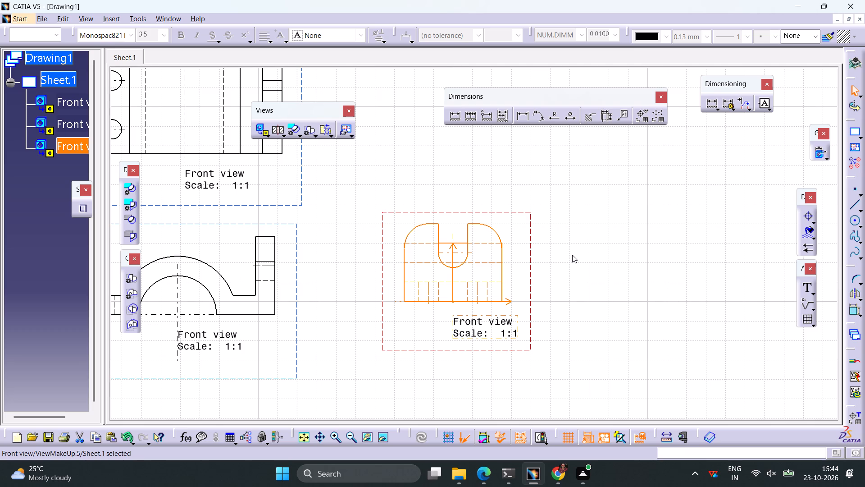
Generate an isometric view of the part, rotate its preview so the slotted upright faces forward, and place it above the slotted end view.
{"action": "middle_click_drag", "start_coordinate": [556, 240], "coordinate": [555, 244]}
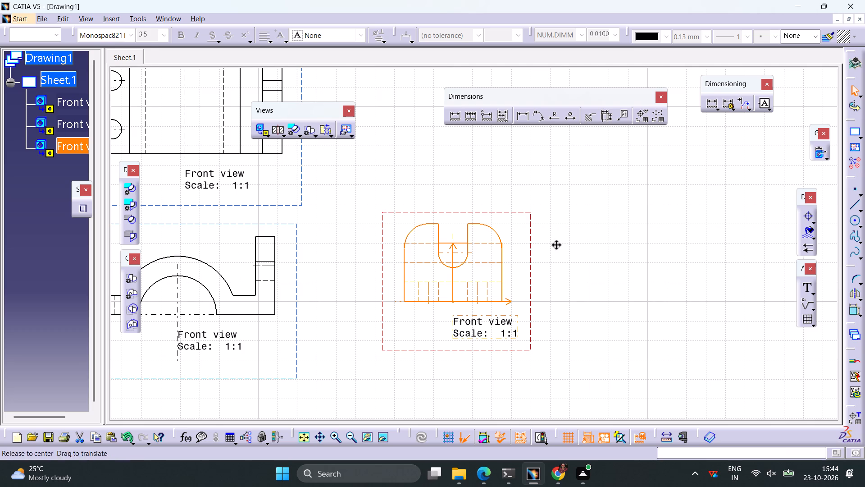
{"action": "middle_click_drag", "start_coordinate": [555, 244], "coordinate": [583, 304]}
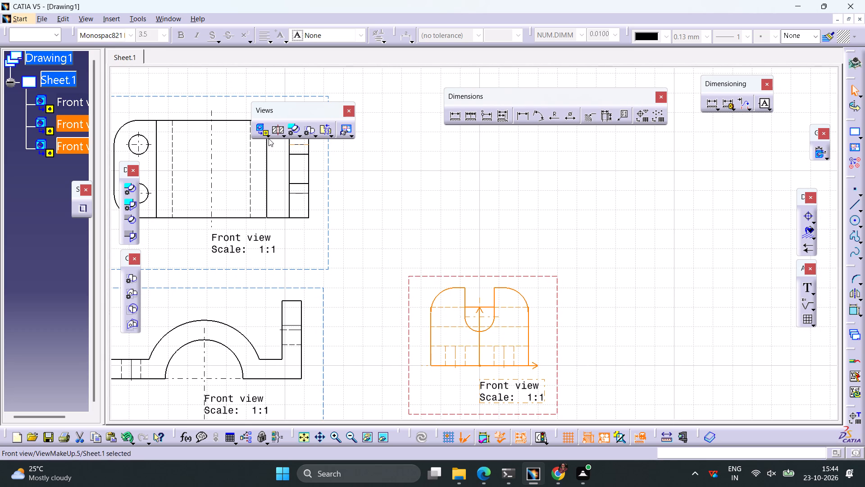
{"action": "left_click", "coordinate": [269, 136]}
{"action": "left_click", "coordinate": [359, 148]}
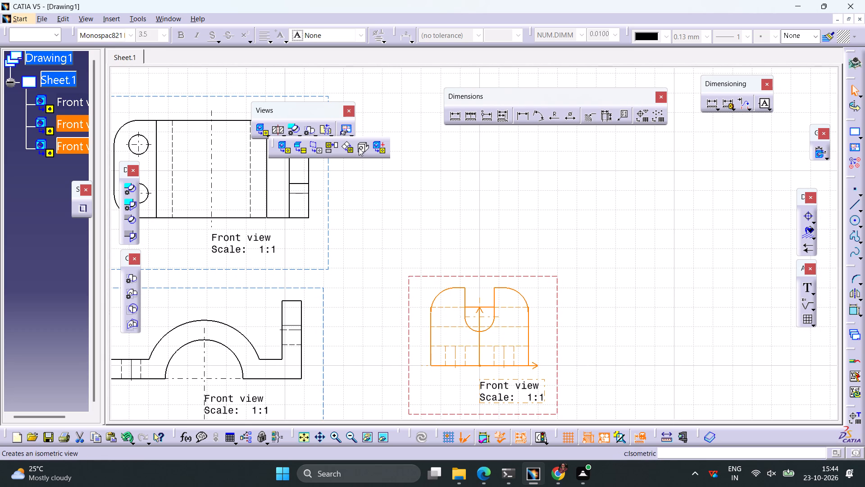
{"action": "left_click", "coordinate": [175, 21]}
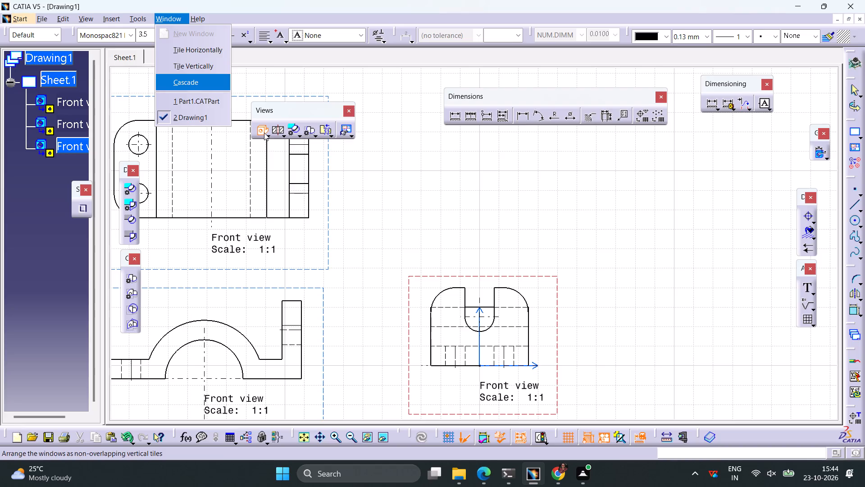
{"action": "left_click", "coordinate": [209, 98]}
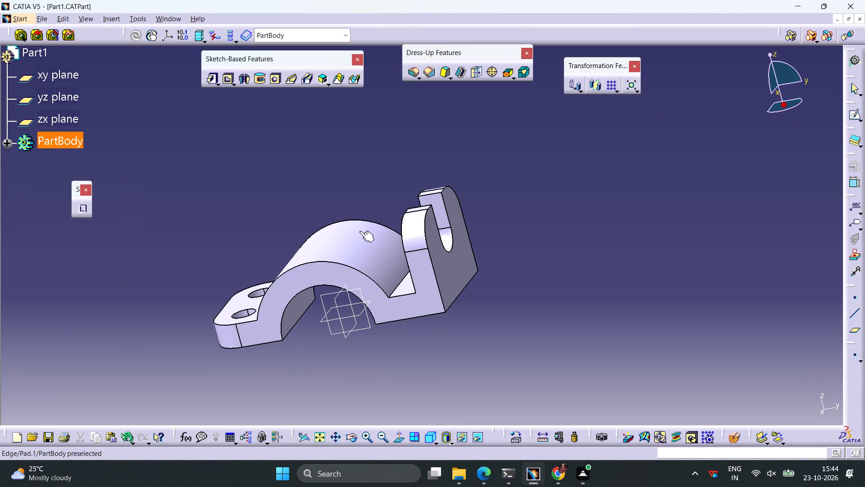
{"action": "left_click", "coordinate": [360, 232]}
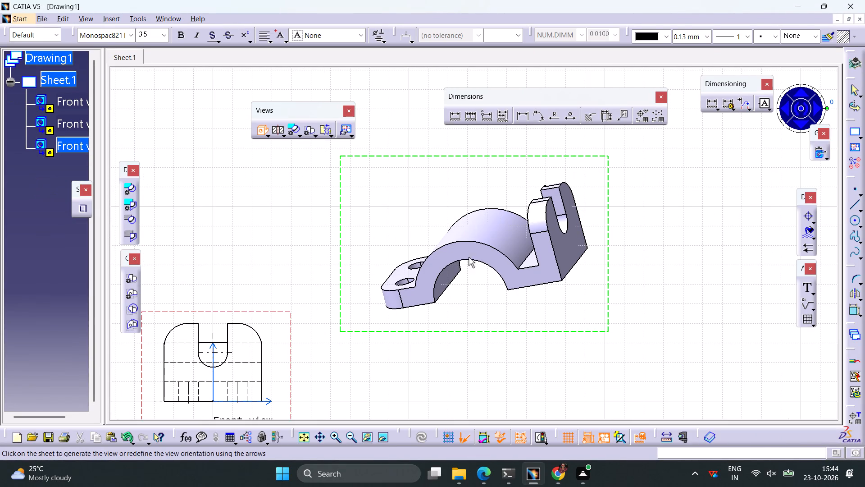
{"action": "middle_click_drag", "start_coordinate": [633, 242], "coordinate": [634, 256], "text": "ctrl"}
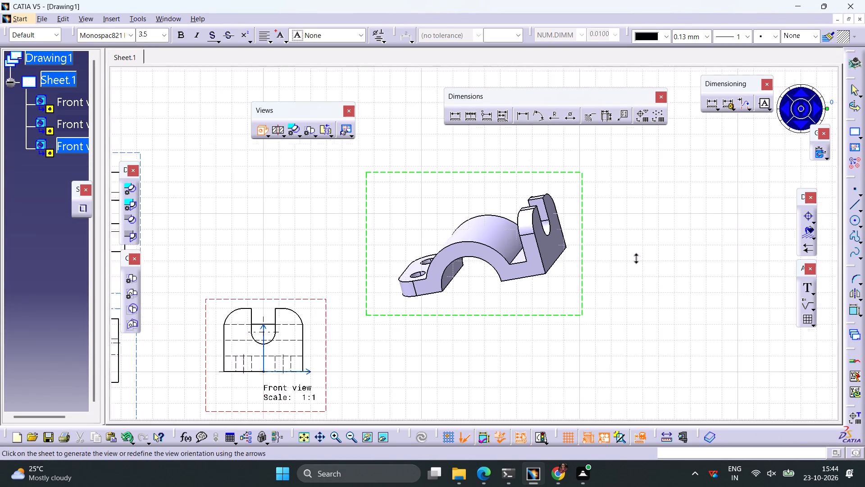
{"action": "middle_click_drag", "start_coordinate": [634, 256], "coordinate": [634, 286], "text": "ctrl"}
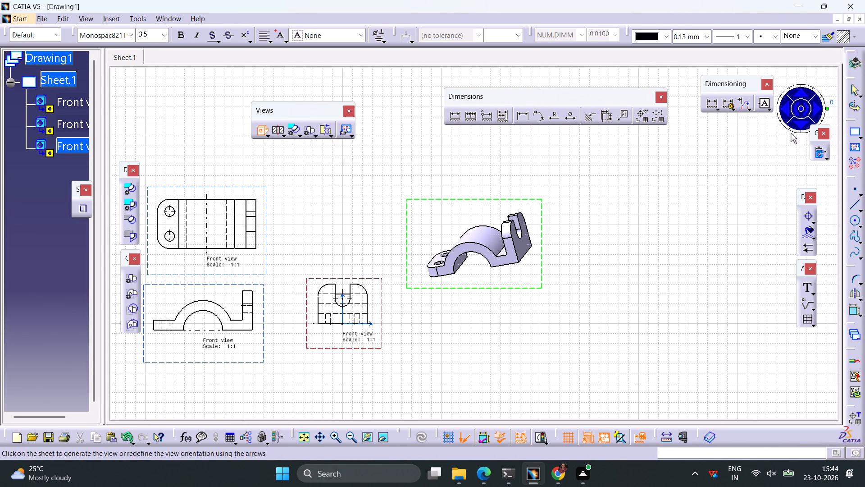
{"action": "left_click", "coordinate": [807, 113]}
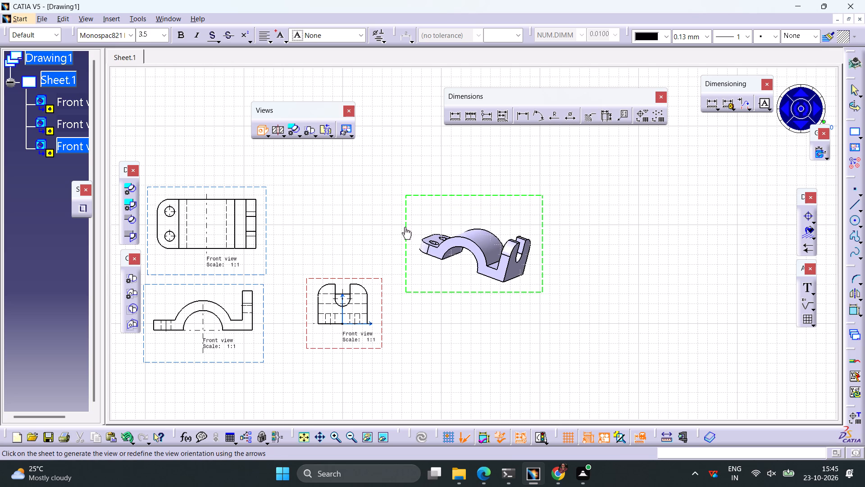
{"action": "left_click_drag", "start_coordinate": [403, 227], "coordinate": [310, 196]}
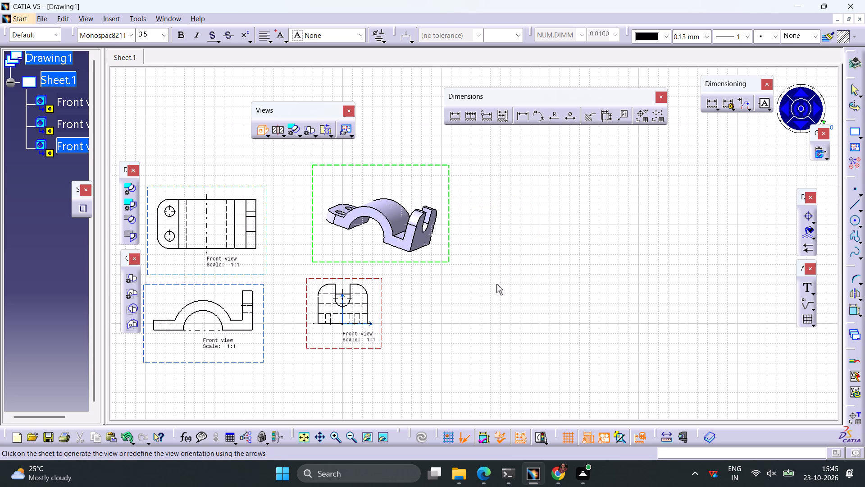
{"action": "left_click", "coordinate": [481, 276]}
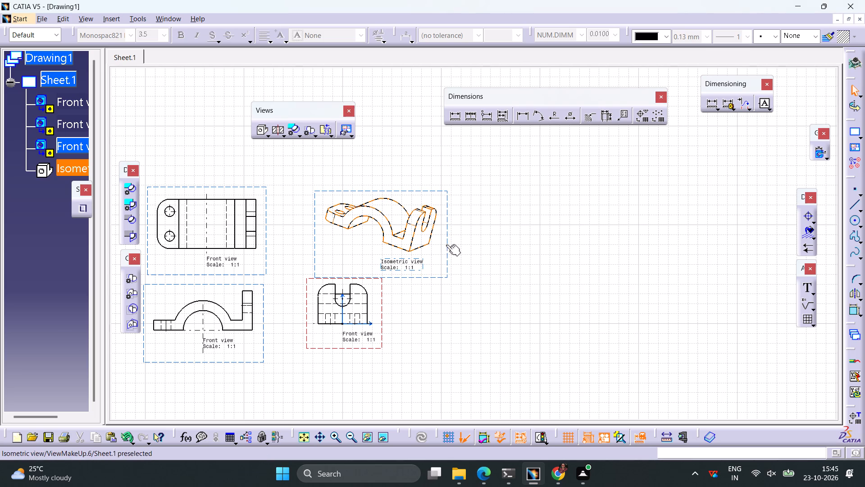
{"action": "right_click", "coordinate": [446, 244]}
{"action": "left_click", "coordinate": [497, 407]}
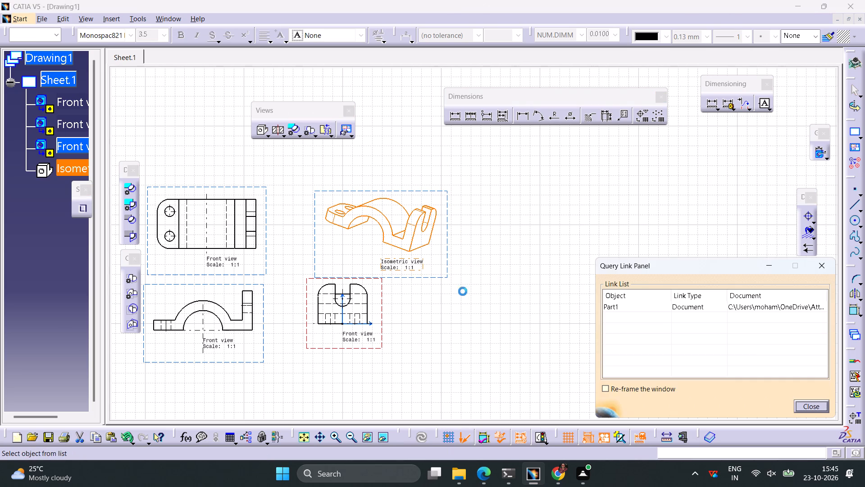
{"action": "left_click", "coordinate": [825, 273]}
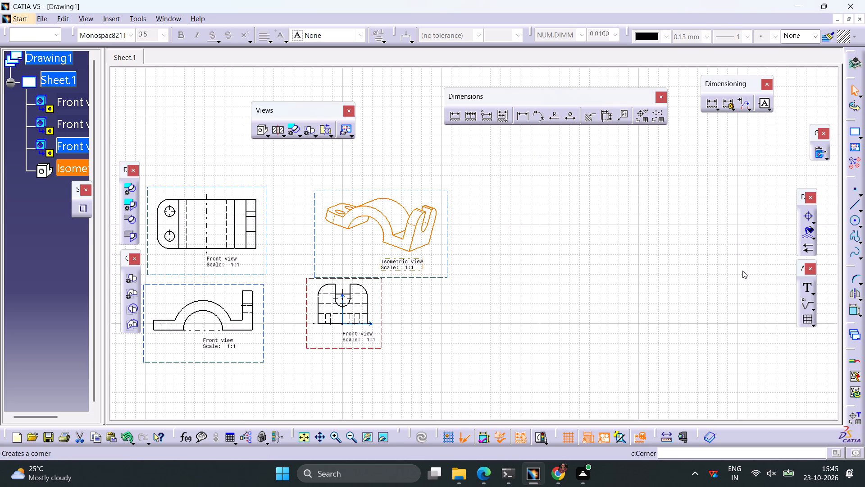
Activate the isometric view and choose Raster as its view generation mode in its properties.
{"action": "double_click", "coordinate": [446, 256]}
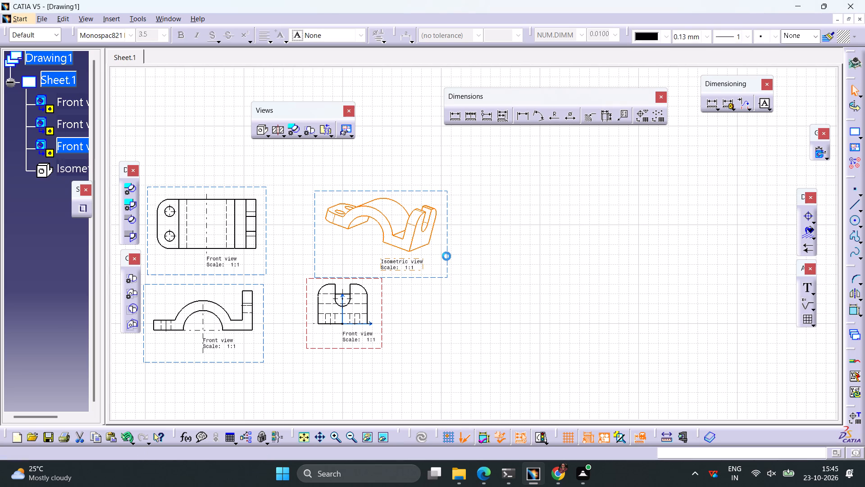
{"action": "right_click", "coordinate": [447, 255]}
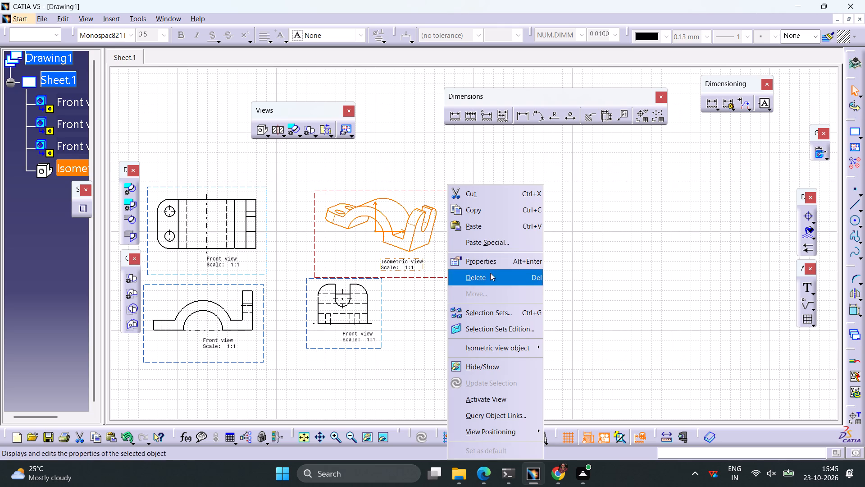
{"action": "left_click", "coordinate": [492, 264]}
{"action": "scroll", "coordinate": [666, 327], "scroll_direction": "down", "scroll_amount": 9}
{"action": "left_click", "coordinate": [706, 344]}
{"action": "left_click", "coordinate": [692, 395]}
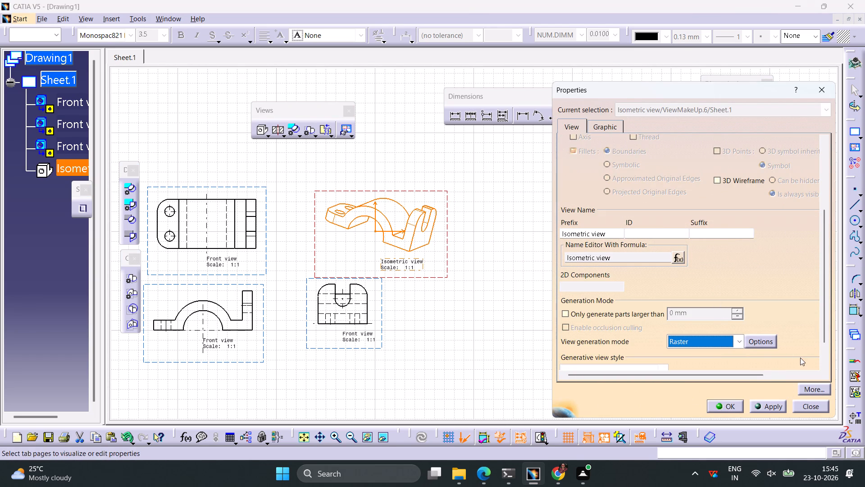
Set the isometric view's raster options to Shading with edges and High quality for visualization, and apply them.
{"action": "left_click", "coordinate": [769, 344]}
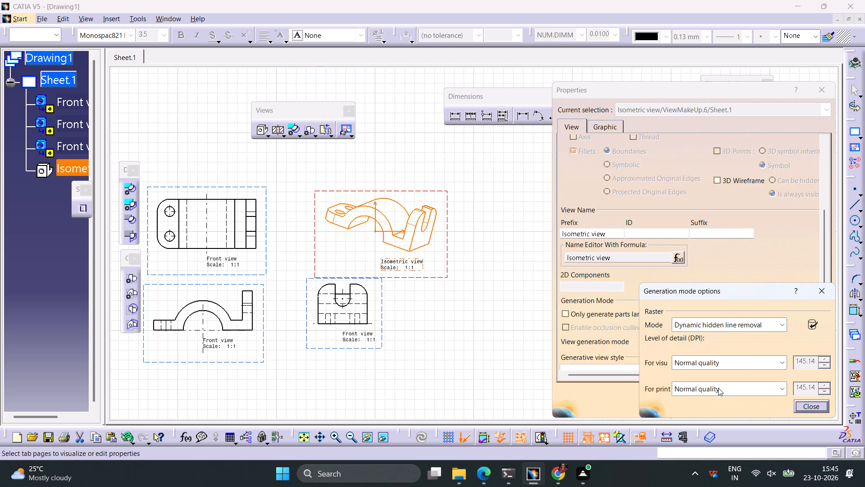
{"action": "left_click", "coordinate": [782, 331]}
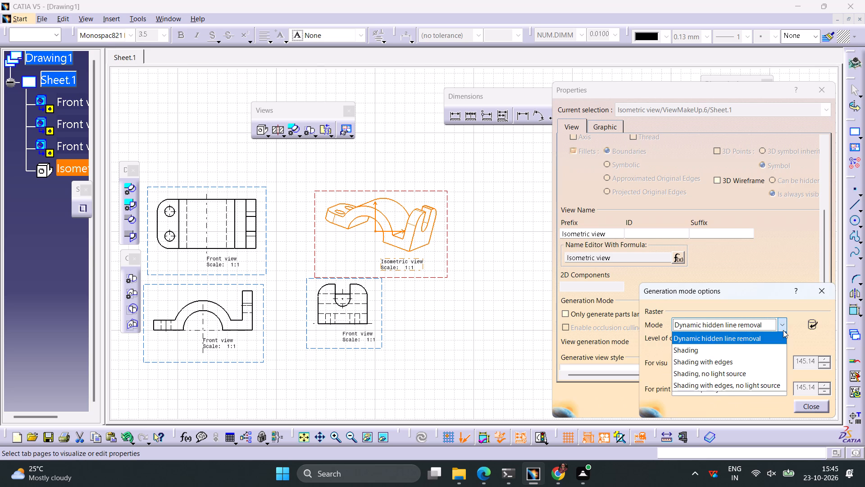
{"action": "scroll", "coordinate": [738, 374], "scroll_direction": "down", "scroll_amount": 3}
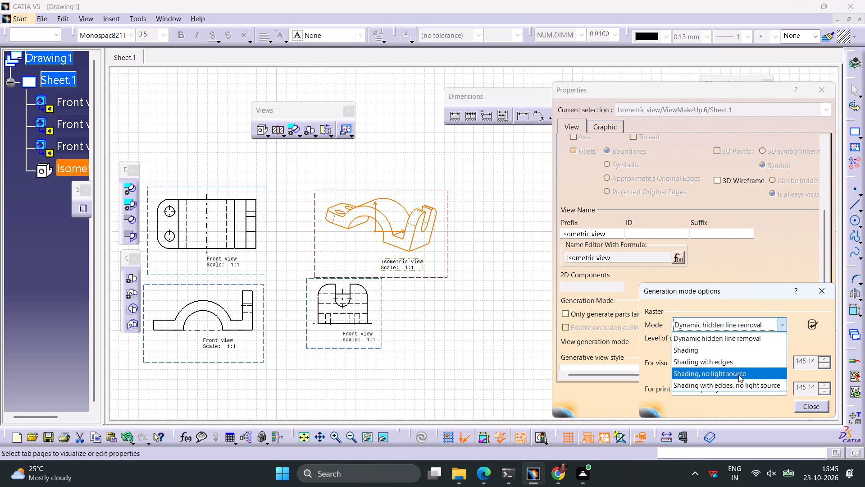
{"action": "left_click", "coordinate": [713, 365]}
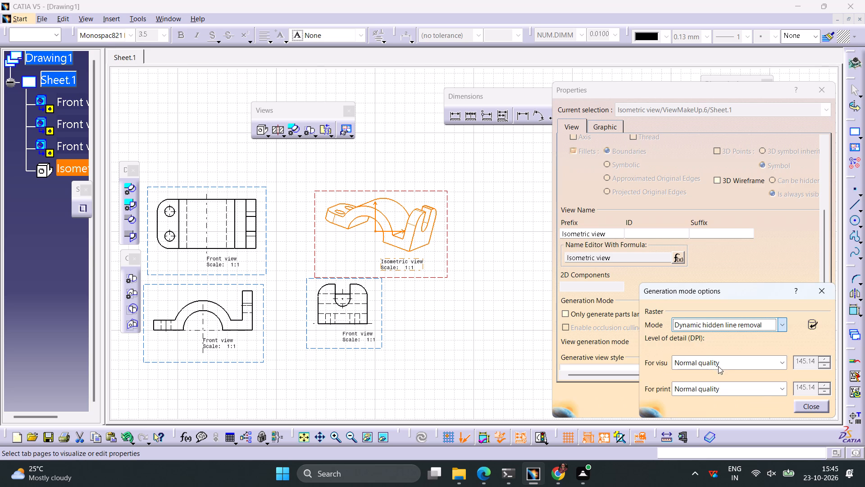
{"action": "left_click", "coordinate": [759, 367]}
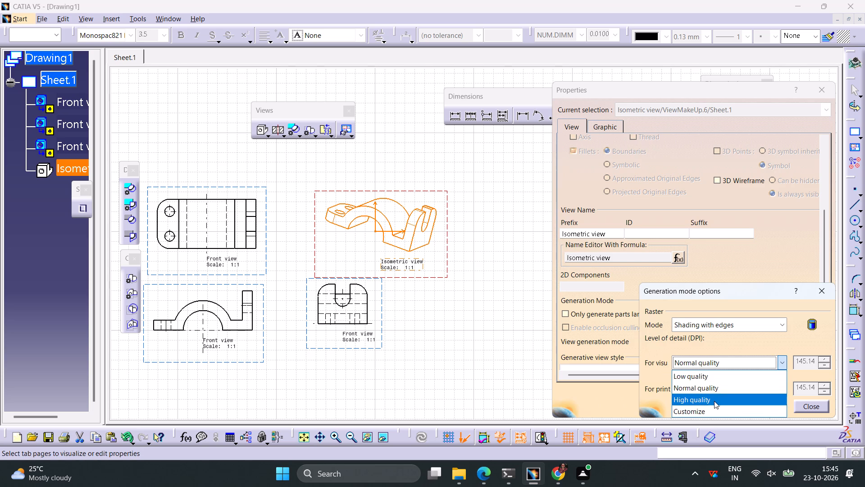
{"action": "left_click", "coordinate": [714, 401]}
{"action": "left_click", "coordinate": [810, 406]}
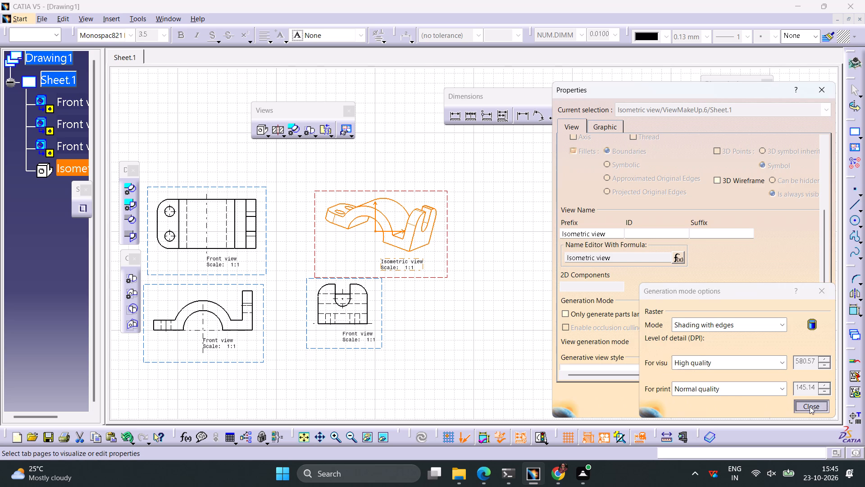
{"action": "left_click", "coordinate": [772, 407]}
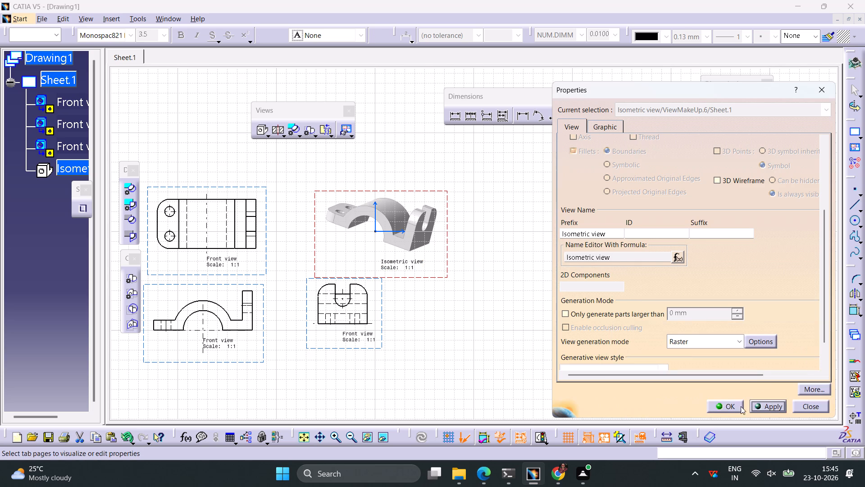
{"action": "left_click", "coordinate": [738, 406]}
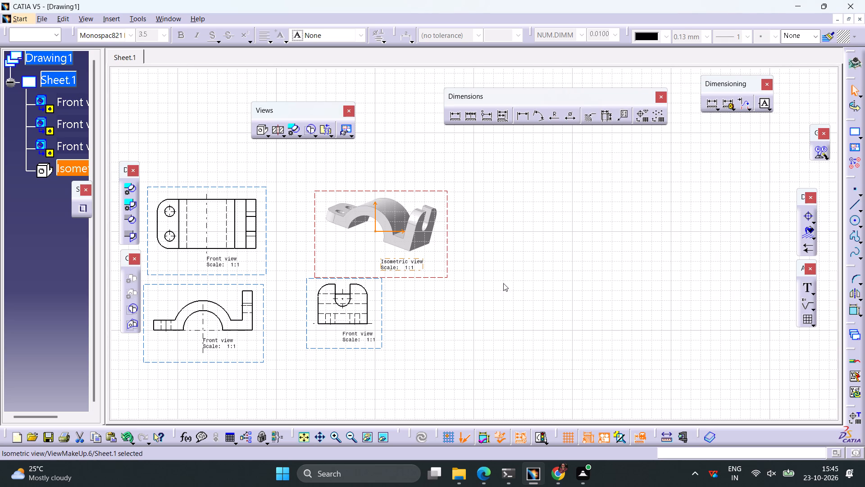
Add a radius dimension to the plan view's rounded corner beside the lower hole, placed outside the outline.
{"action": "middle_click_drag", "start_coordinate": [503, 283], "coordinate": [503, 299], "text": "ctrl"}
{"action": "middle_click_drag", "start_coordinate": [465, 316], "coordinate": [574, 323]}
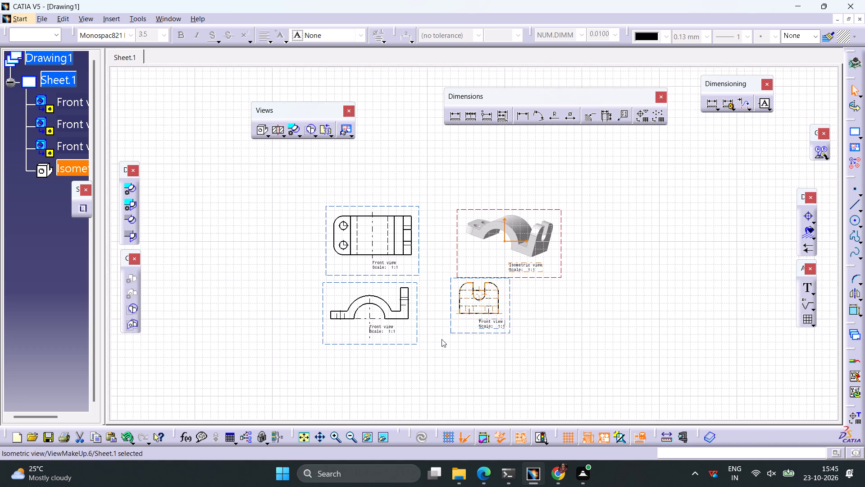
{"action": "left_click", "coordinate": [552, 113]}
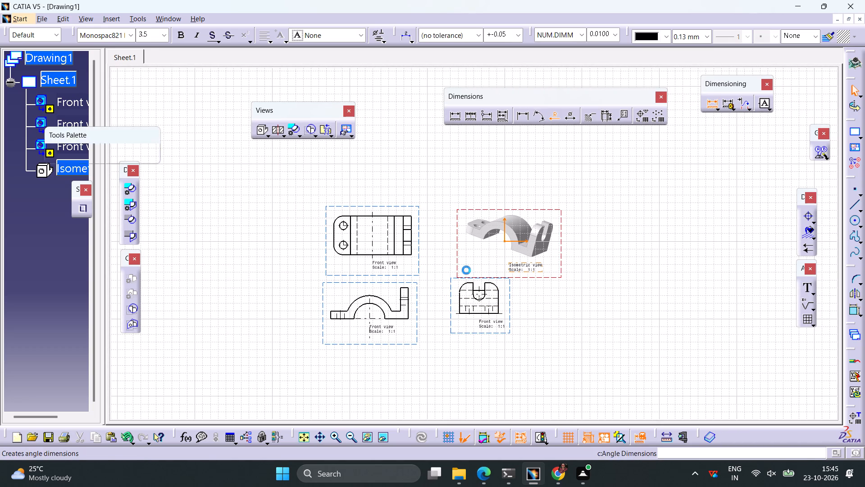
{"action": "middle_click_drag", "start_coordinate": [396, 325], "coordinate": [412, 288], "text": "ctrl"}
{"action": "middle_click_drag", "start_coordinate": [391, 307], "coordinate": [495, 271]}
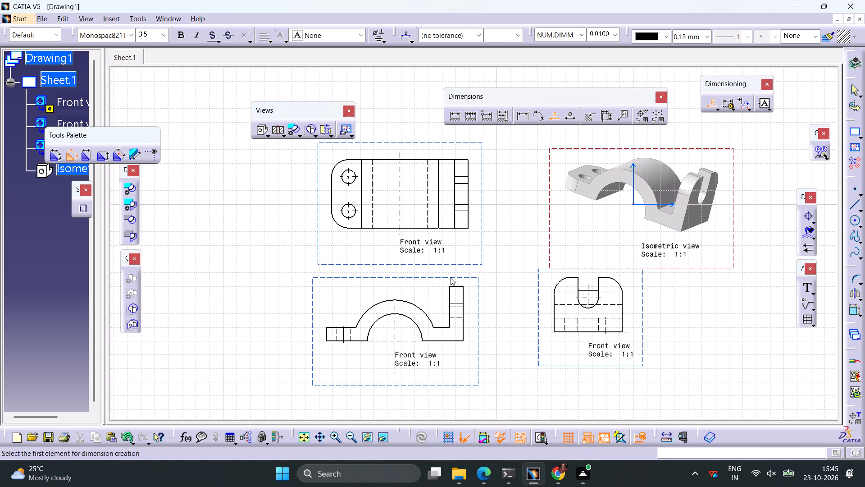
{"action": "left_click", "coordinate": [339, 225]}
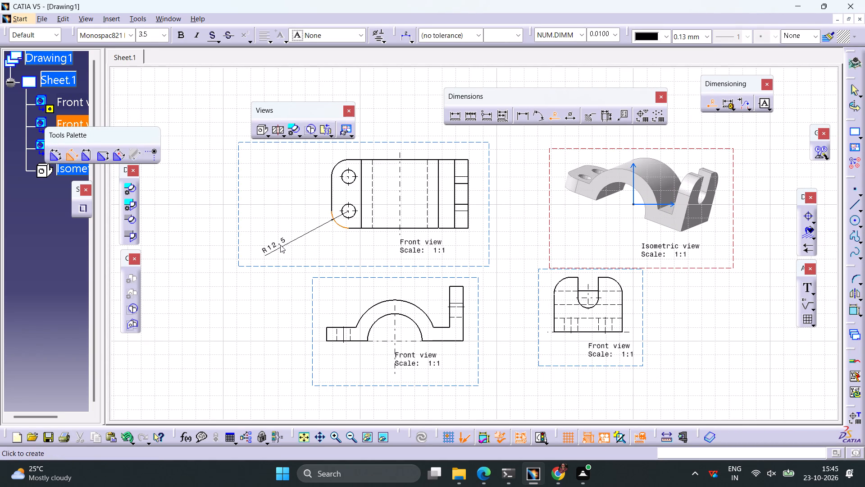
{"action": "left_click", "coordinate": [280, 245]}
Add radius dimensions to the rounded upper corner and at the slot bottom in the slotted end view.
{"action": "left_click", "coordinate": [558, 122]}
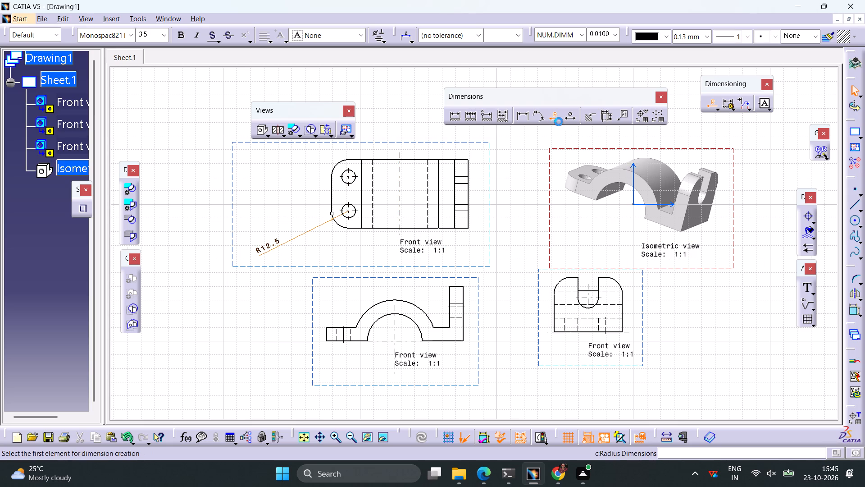
{"action": "left_click", "coordinate": [619, 285]}
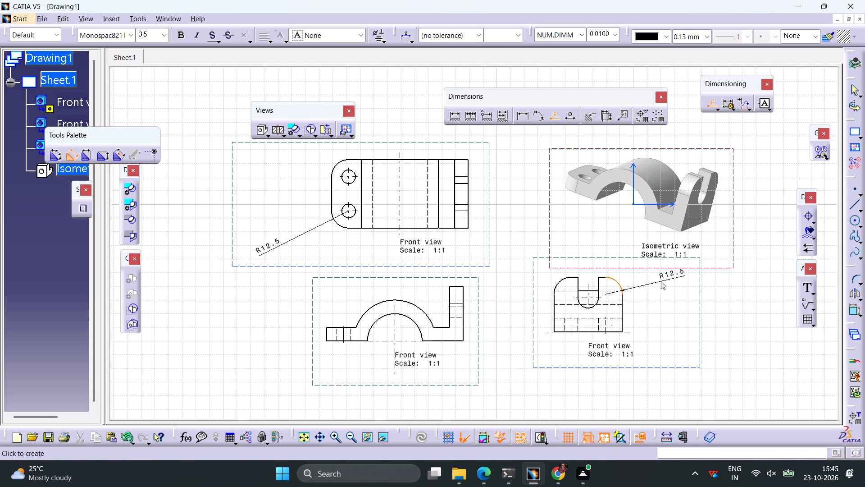
{"action": "left_click", "coordinate": [661, 281]}
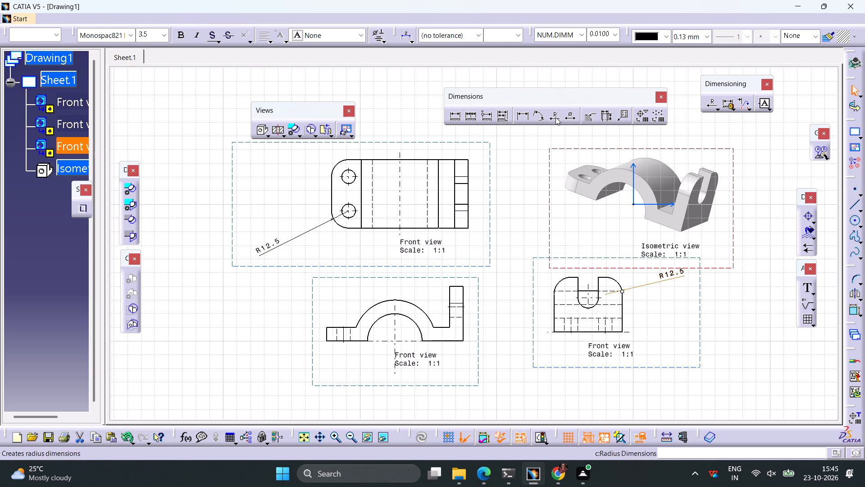
{"action": "left_click", "coordinate": [555, 117]}
{"action": "left_click", "coordinate": [589, 308]}
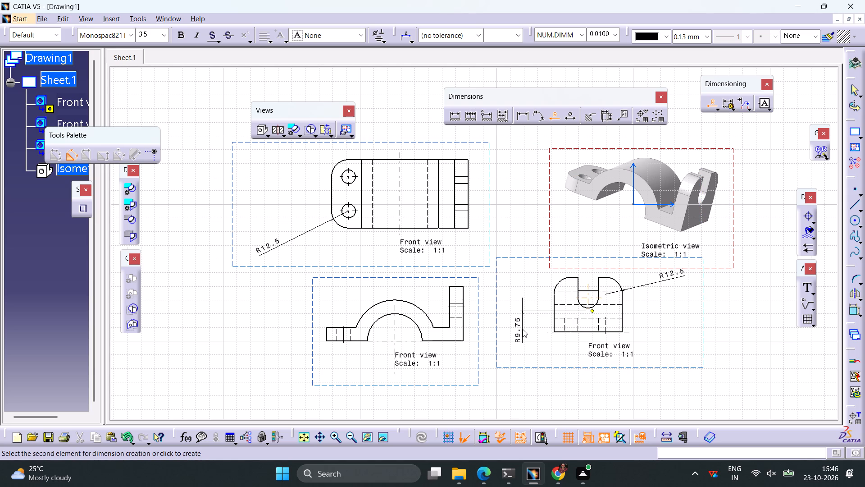
{"action": "left_click", "coordinate": [523, 329]}
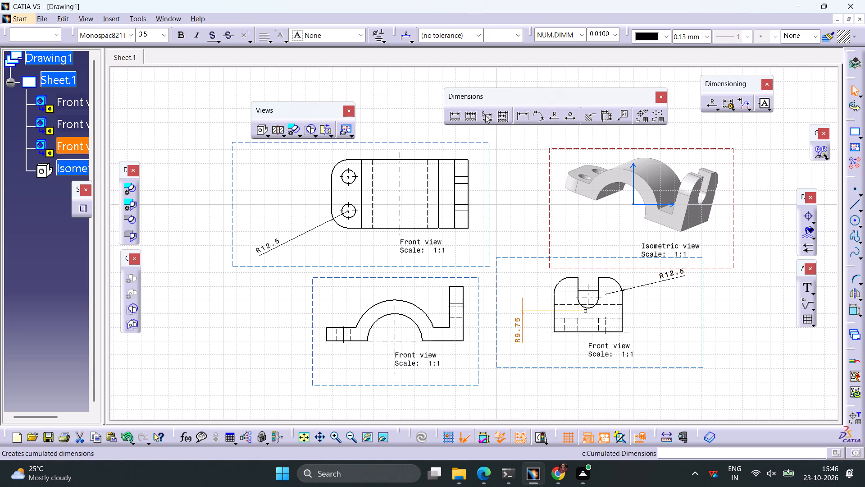
Dimension the plan view's overall length above the outline and its overall width beside the slotted end.
{"action": "left_click", "coordinate": [459, 116]}
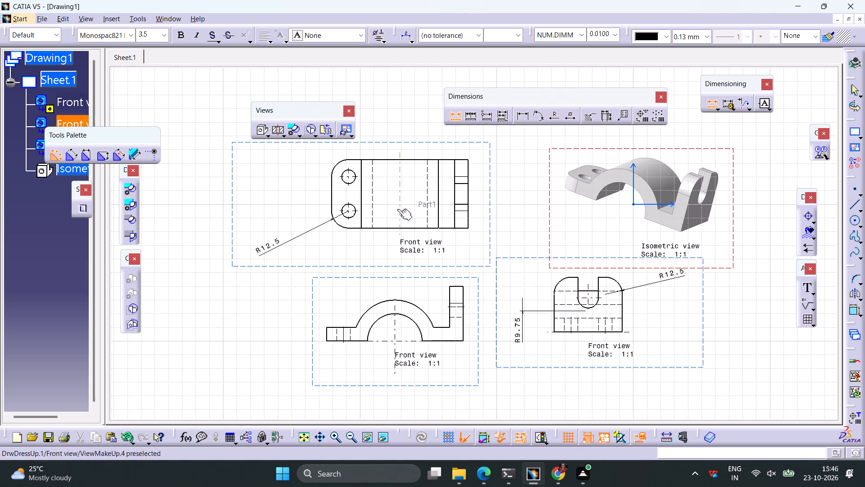
{"action": "left_click", "coordinate": [330, 192]}
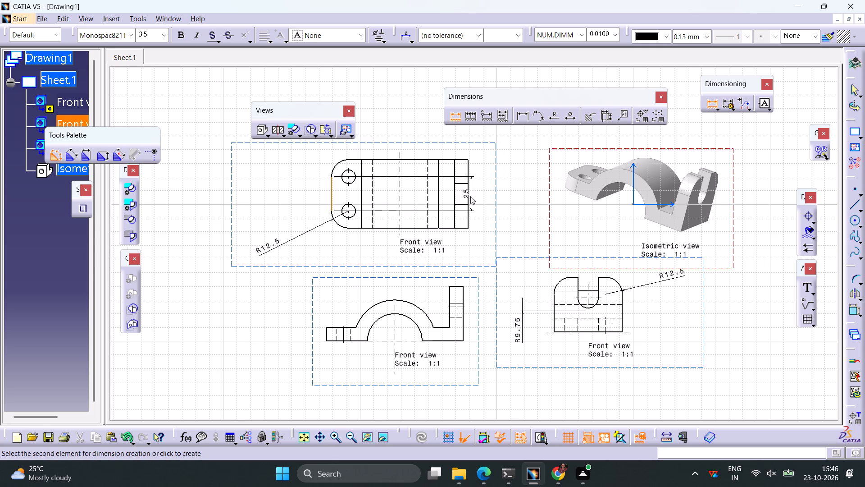
{"action": "left_click", "coordinate": [468, 198]}
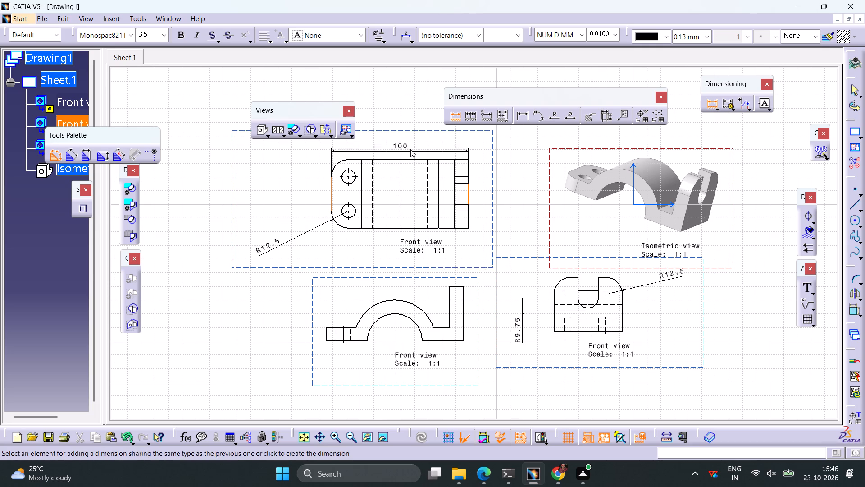
{"action": "left_click", "coordinate": [407, 143]}
{"action": "left_click", "coordinate": [457, 120]}
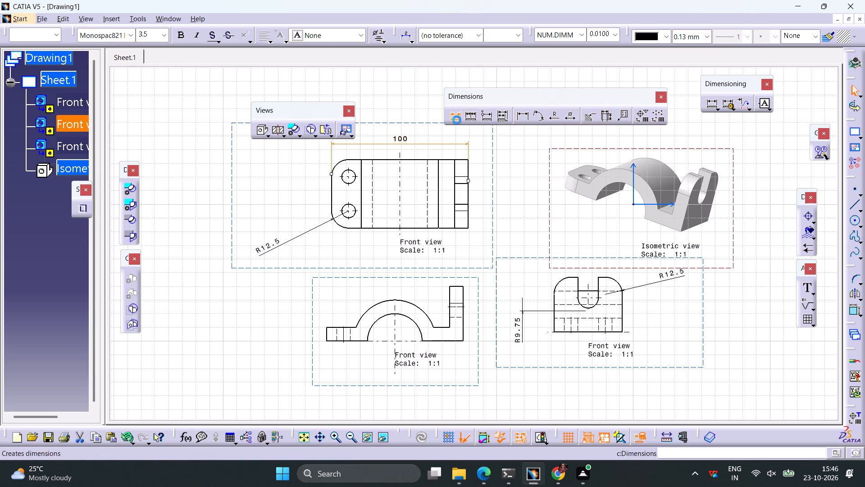
{"action": "left_click", "coordinate": [442, 160]}
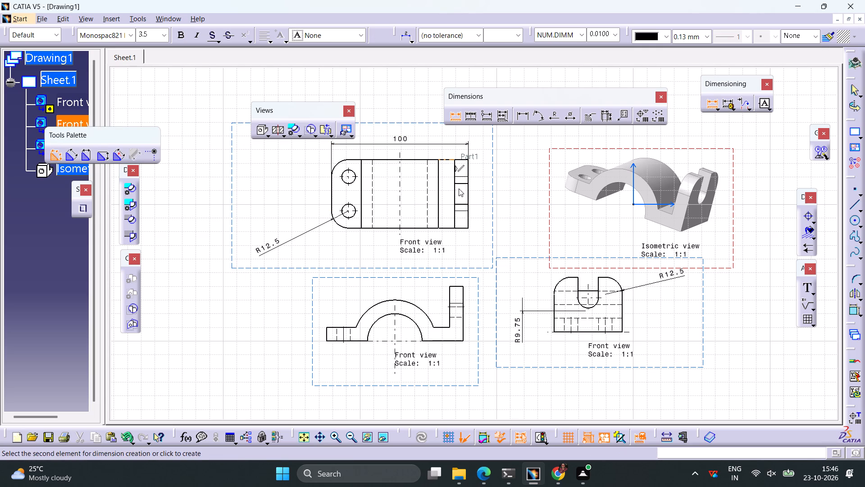
{"action": "left_click", "coordinate": [447, 227]}
{"action": "left_click", "coordinate": [487, 198]}
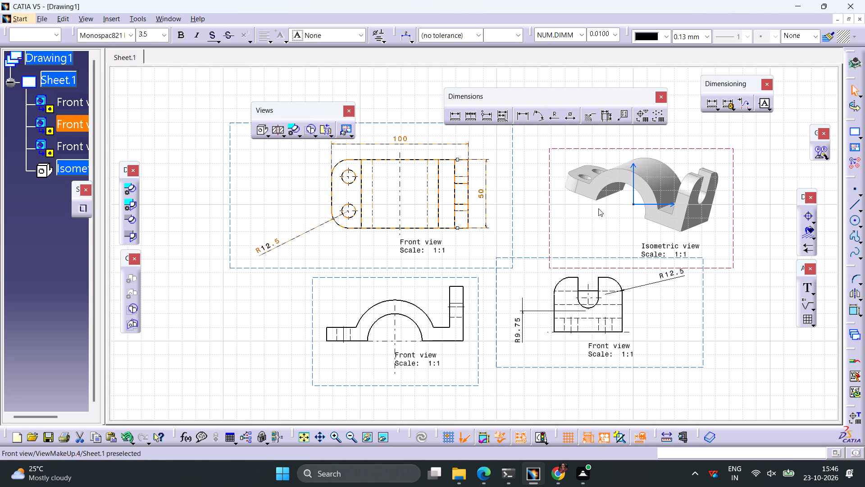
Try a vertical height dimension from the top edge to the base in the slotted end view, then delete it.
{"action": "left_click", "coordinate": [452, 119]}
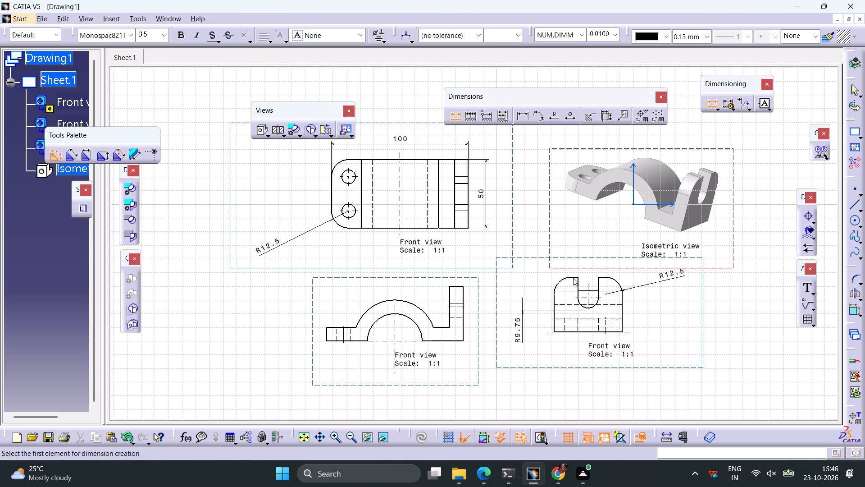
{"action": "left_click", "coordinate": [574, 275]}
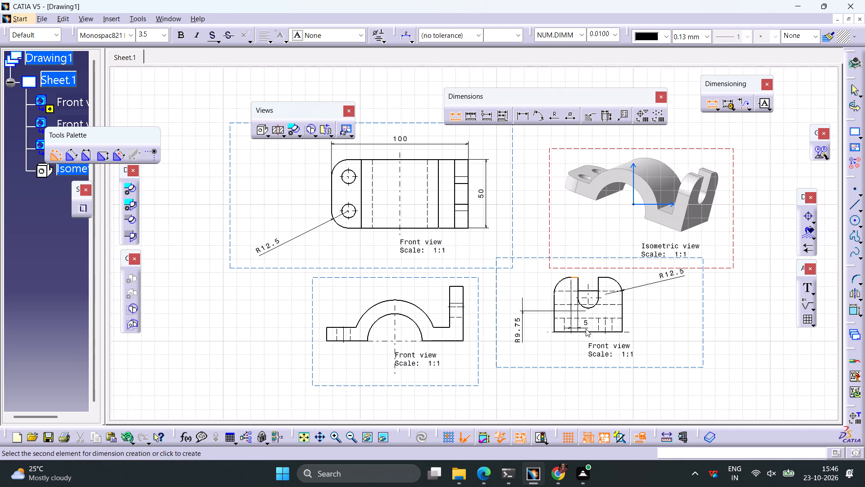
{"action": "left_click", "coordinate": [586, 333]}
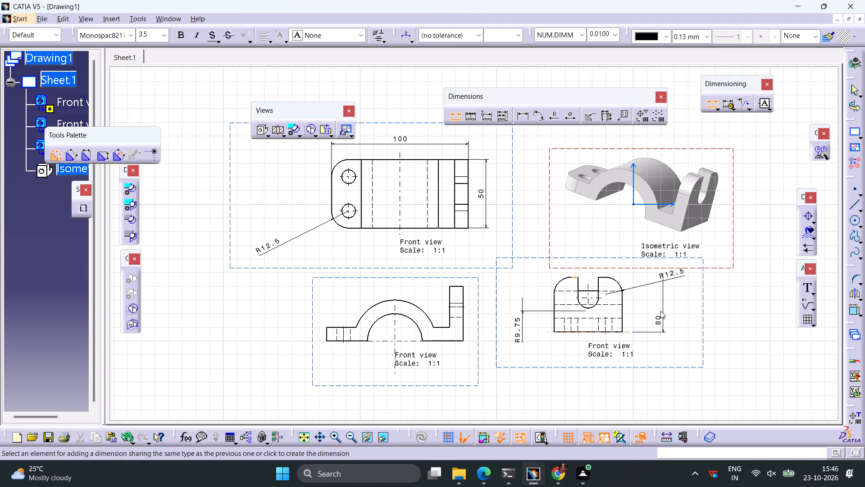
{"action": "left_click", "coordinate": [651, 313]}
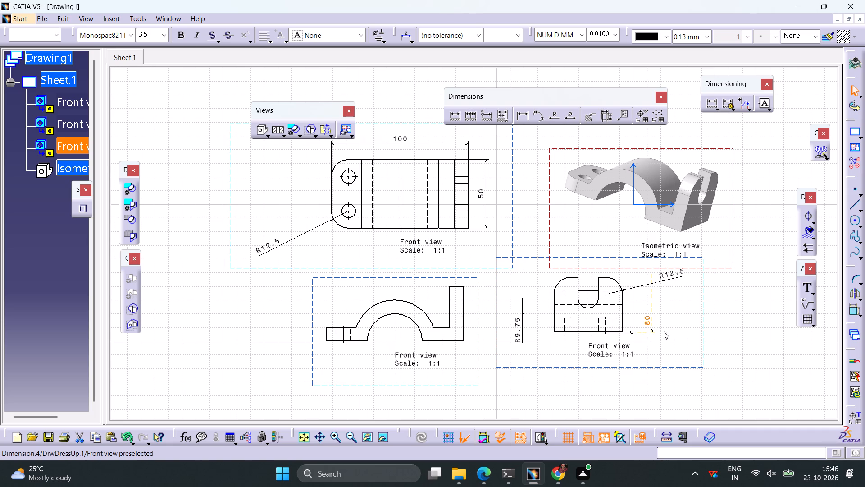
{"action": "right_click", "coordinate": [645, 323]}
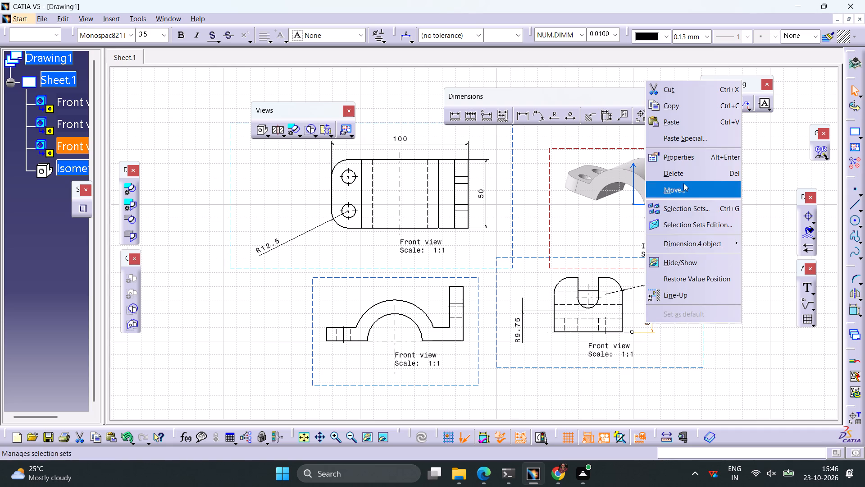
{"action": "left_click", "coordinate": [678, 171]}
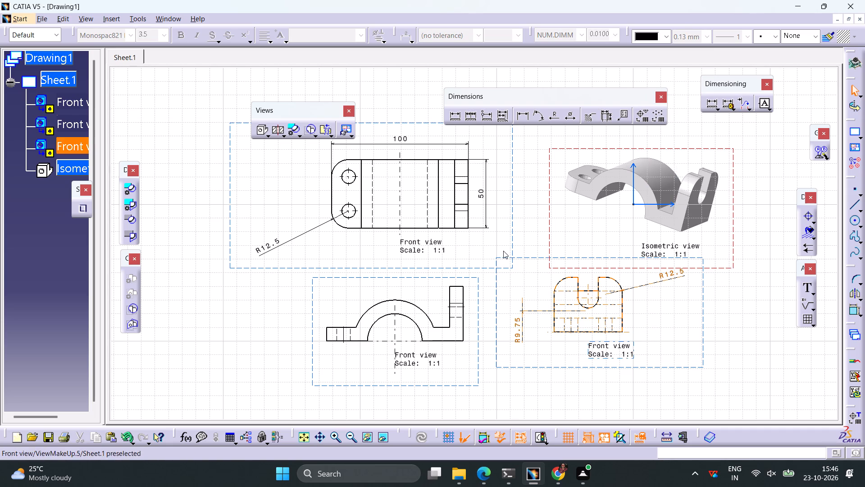
Dimension the flat base flange's thickness and the upright lug's thickness in the arched profile view.
{"action": "left_click", "coordinate": [456, 117]}
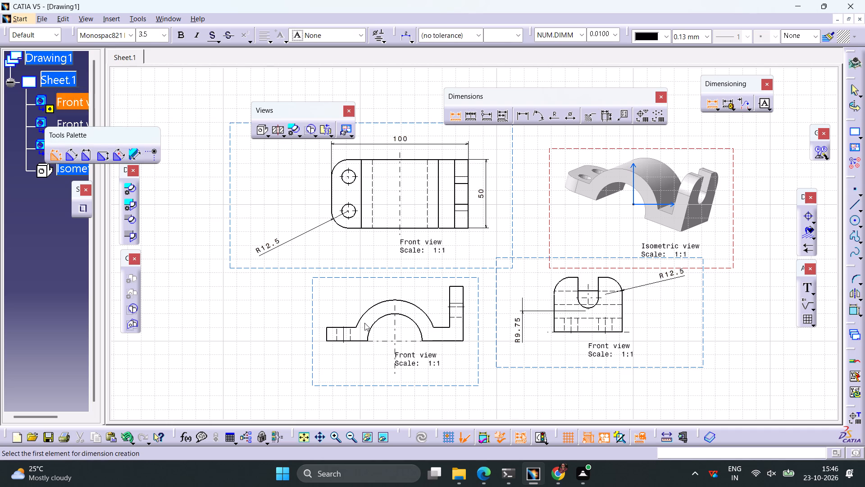
{"action": "left_click", "coordinate": [327, 336]}
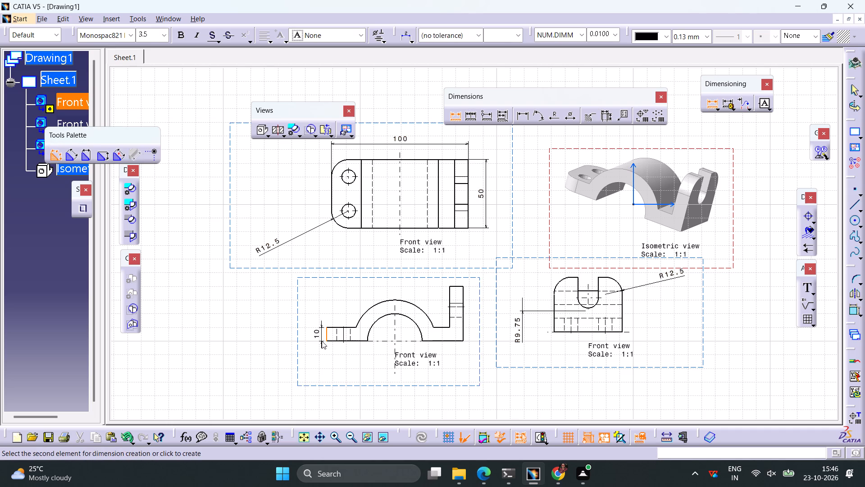
{"action": "left_click", "coordinate": [314, 345]}
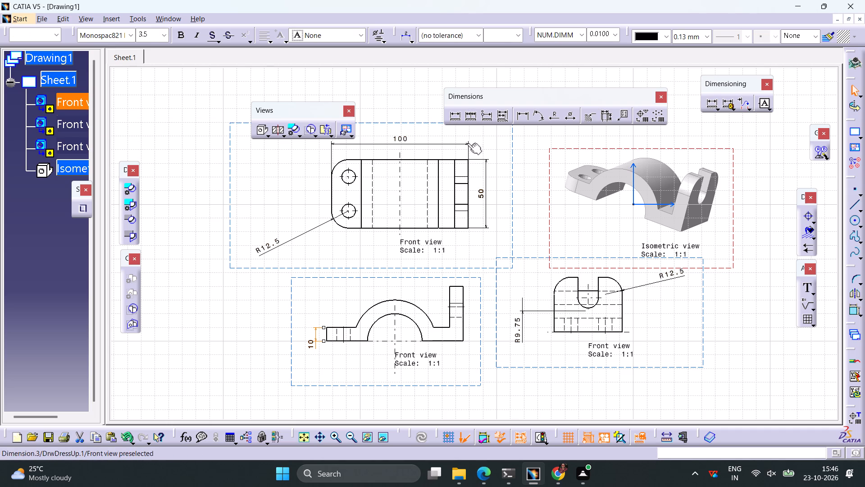
{"action": "left_click", "coordinate": [456, 119]}
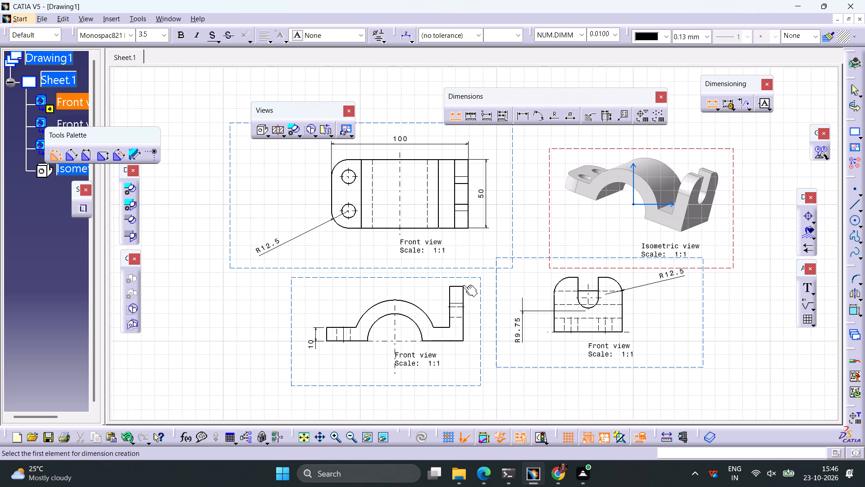
{"action": "left_click", "coordinate": [458, 286]}
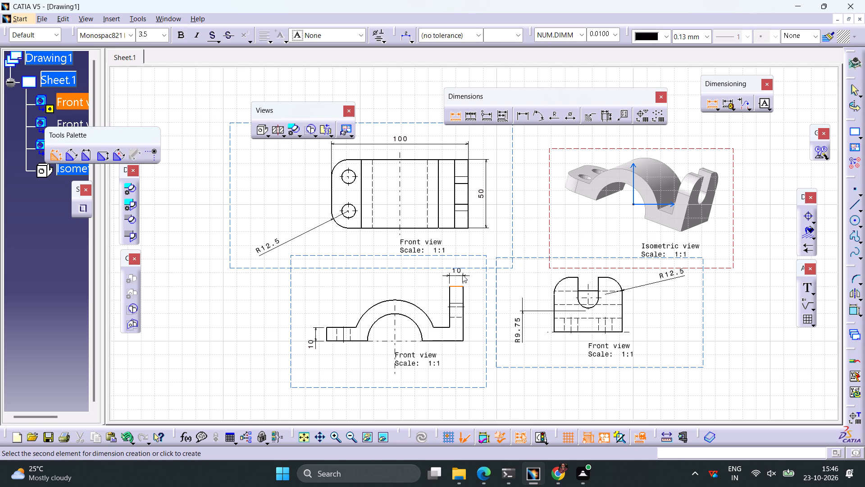
{"action": "left_click", "coordinate": [462, 275]}
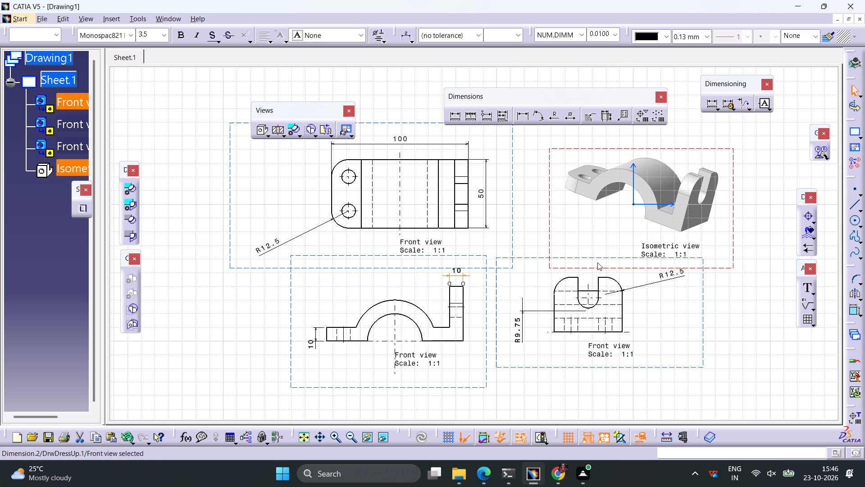
Dimension the length of the slot's straight side and the slot's width in the slotted end view.
{"action": "left_click", "coordinate": [457, 118]}
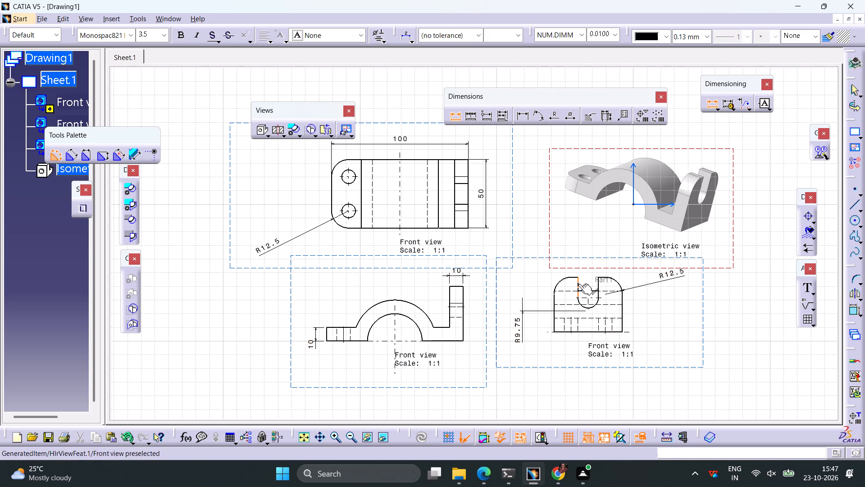
{"action": "left_click", "coordinate": [578, 284]}
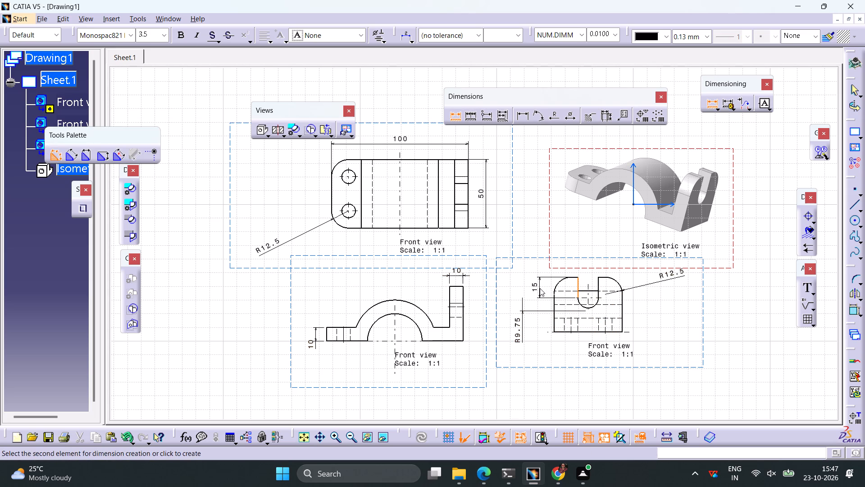
{"action": "left_click", "coordinate": [540, 288]}
{"action": "left_click", "coordinate": [452, 115]}
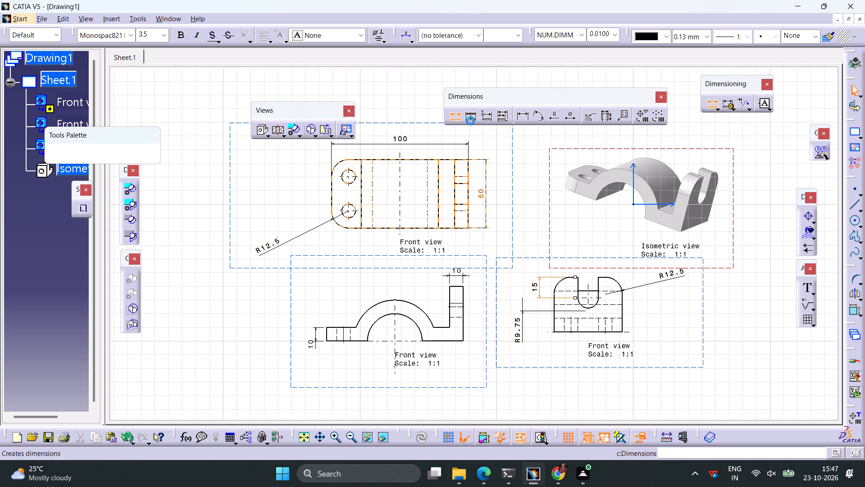
{"action": "left_click", "coordinate": [576, 284]}
{"action": "left_click", "coordinate": [598, 288]}
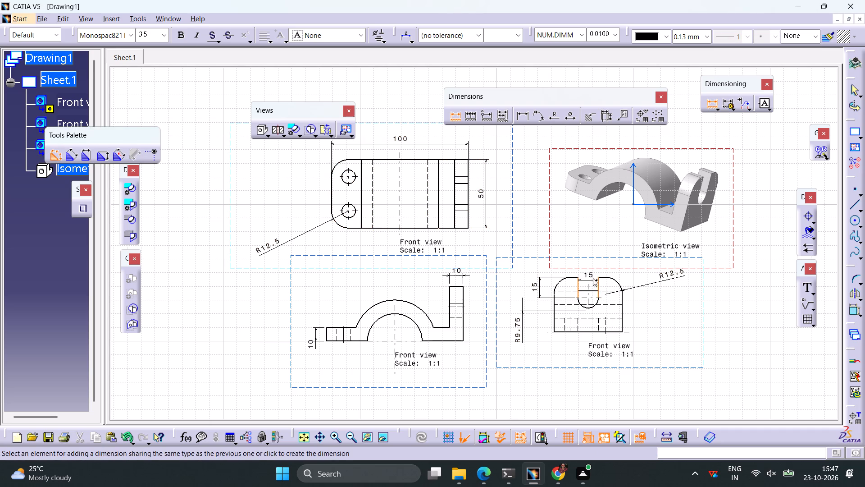
{"action": "left_click", "coordinate": [593, 274]}
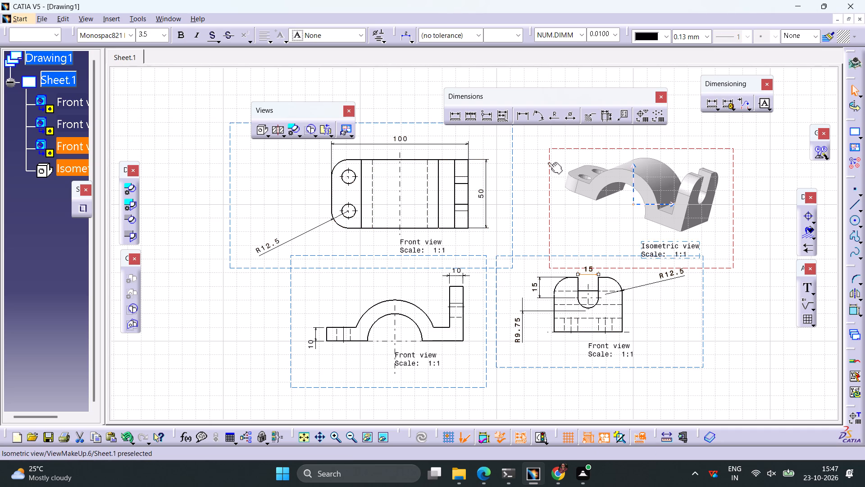
Space out the views by moving the isometric and plan views up and the slotted end view away from the profile view.
{"action": "left_click_drag", "start_coordinate": [548, 162], "coordinate": [544, 135]}
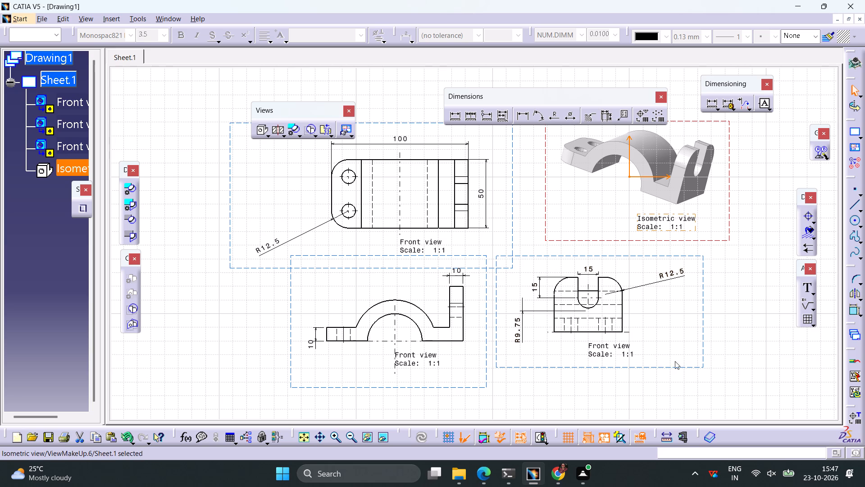
{"action": "left_click_drag", "start_coordinate": [684, 369], "coordinate": [701, 381]}
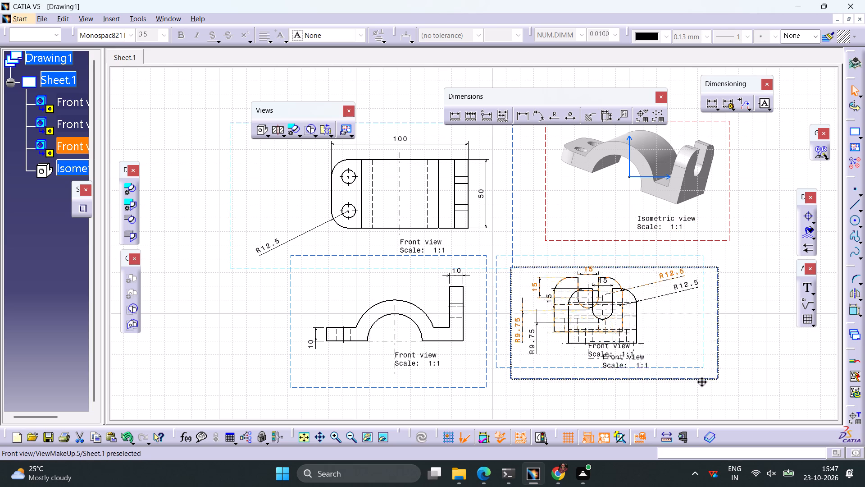
{"action": "left_click_drag", "start_coordinate": [701, 381], "coordinate": [708, 379]}
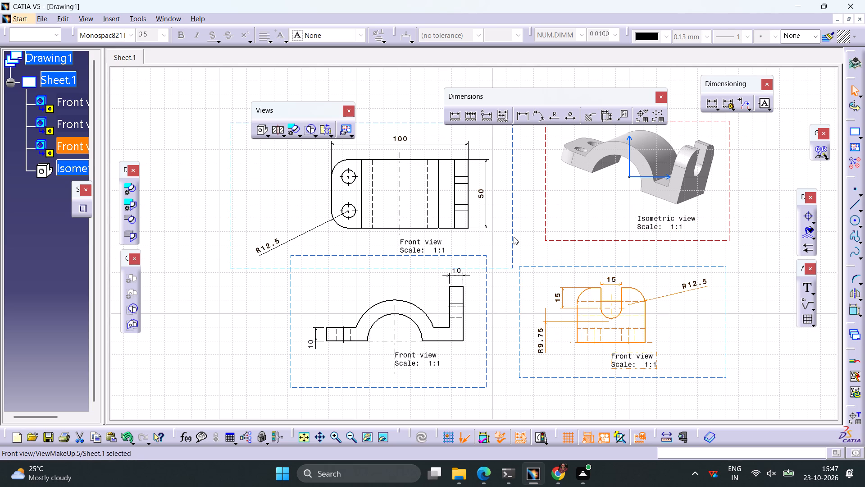
{"action": "left_click_drag", "start_coordinate": [510, 240], "coordinate": [510, 218]}
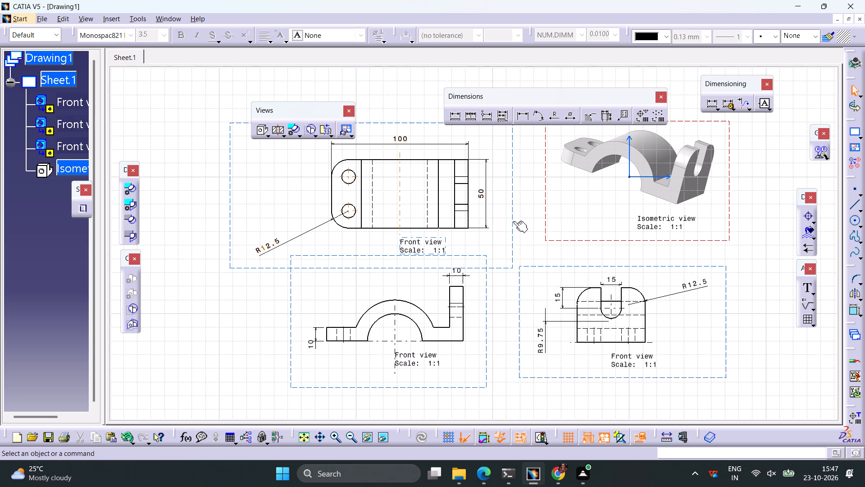
{"action": "left_click_drag", "start_coordinate": [513, 221], "coordinate": [513, 193]}
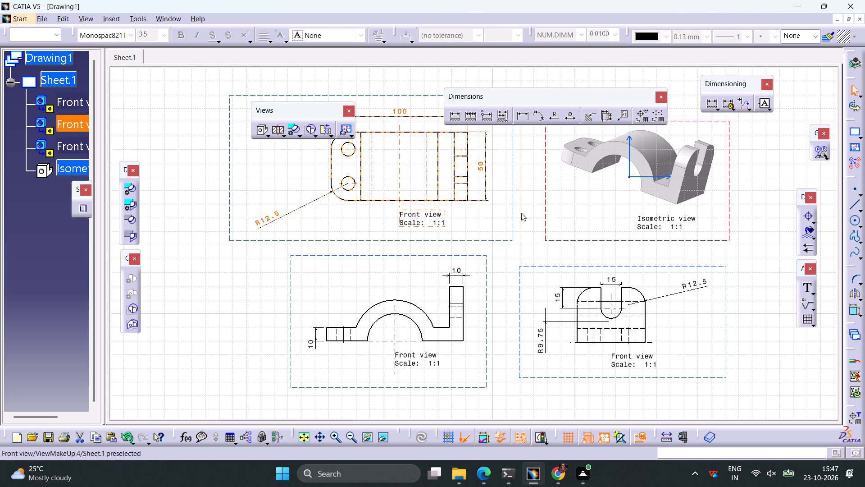
Reposition the plan view's R12.5 dimension close to the rounded corner, angled below the outline.
{"action": "left_click_drag", "start_coordinate": [257, 221], "coordinate": [317, 200]}
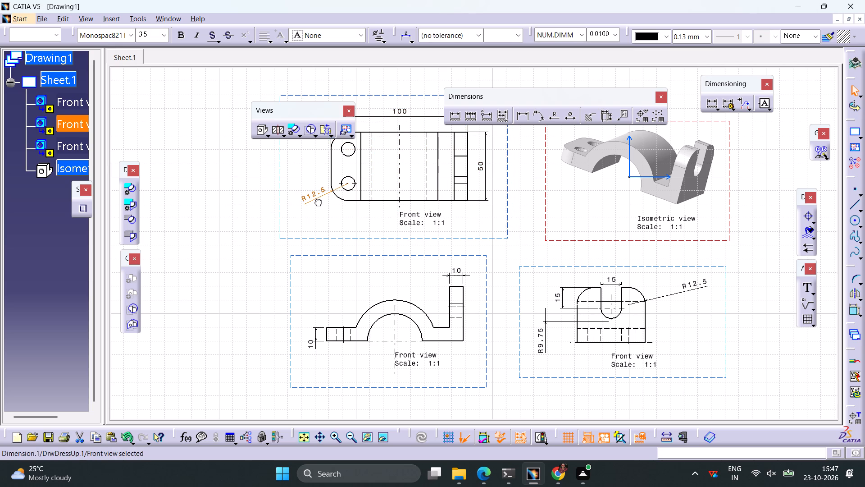
{"action": "left_click_drag", "start_coordinate": [317, 200], "coordinate": [328, 207]}
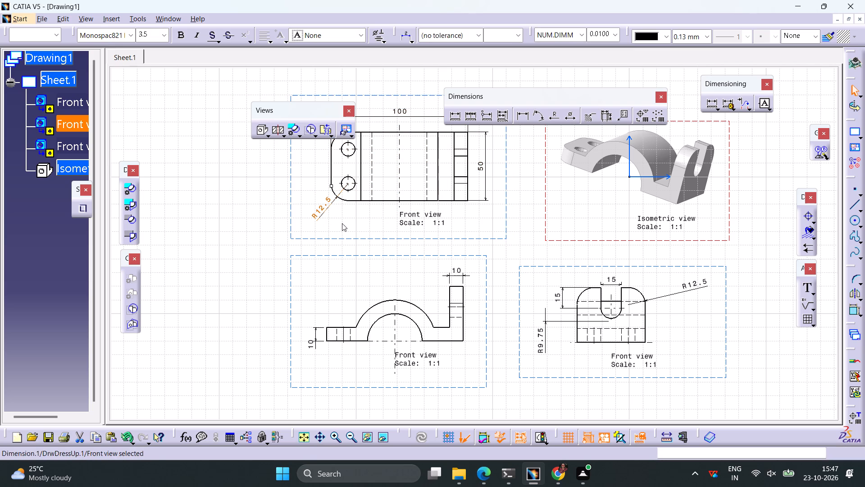
Save the drawing as Drawing1 in CATDrawing format in the internship folder, proceeding without saving the linked part.
{"action": "middle_click_drag", "start_coordinate": [459, 272], "coordinate": [460, 282], "text": "ctrl"}
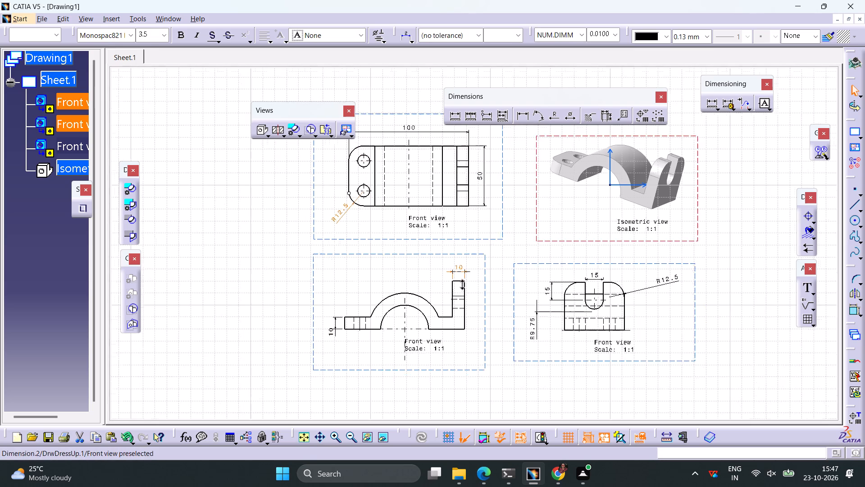
{"action": "middle_click_drag", "start_coordinate": [460, 282], "coordinate": [460, 287], "text": "ctrl"}
{"action": "left_click", "coordinate": [40, 16]}
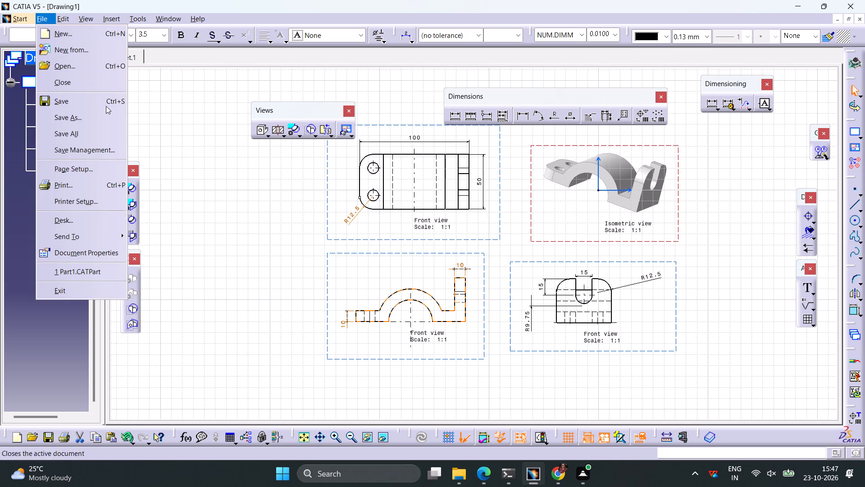
{"action": "left_click", "coordinate": [101, 119]}
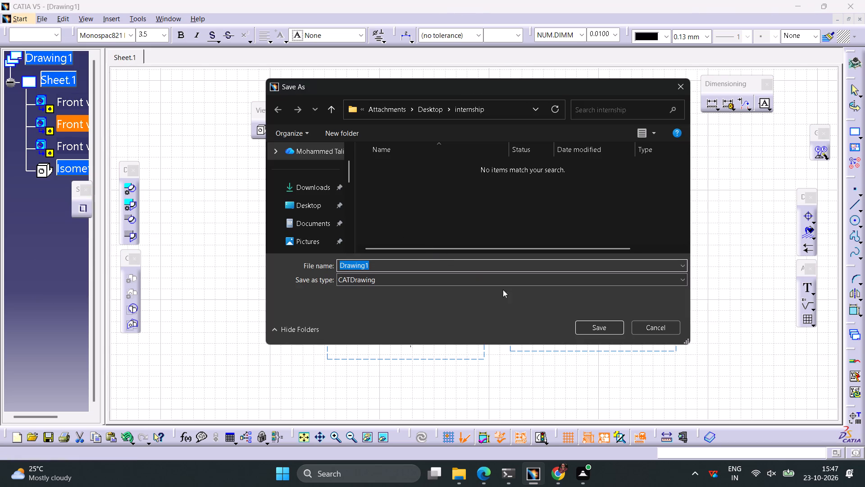
{"action": "left_click", "coordinate": [587, 326]}
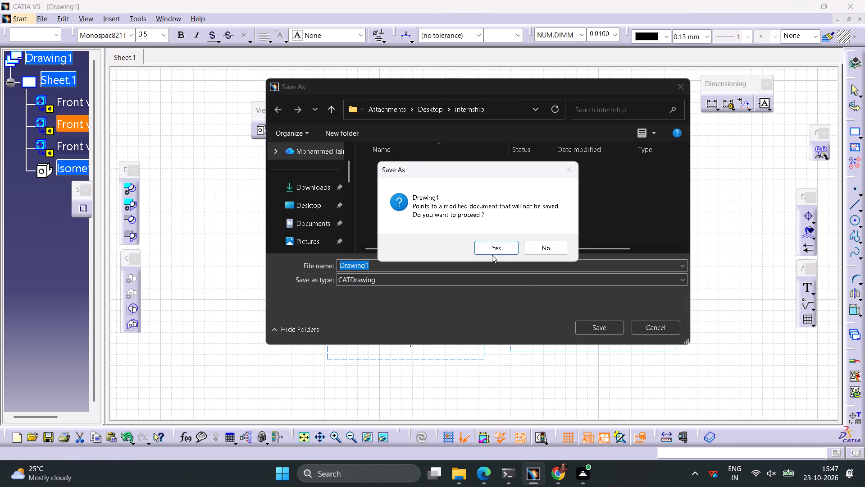
{"action": "left_click", "coordinate": [492, 252]}
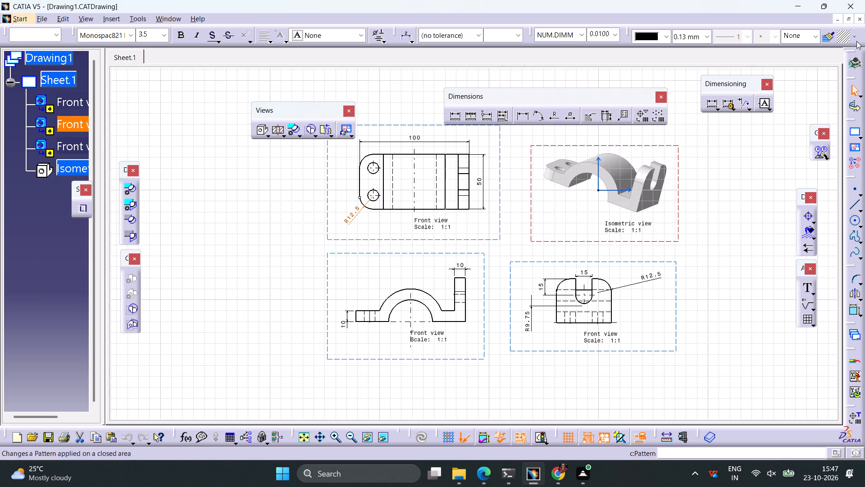
Close the drawing and the Part1 document without saving the part's changes.
{"action": "left_click", "coordinate": [857, 19]}
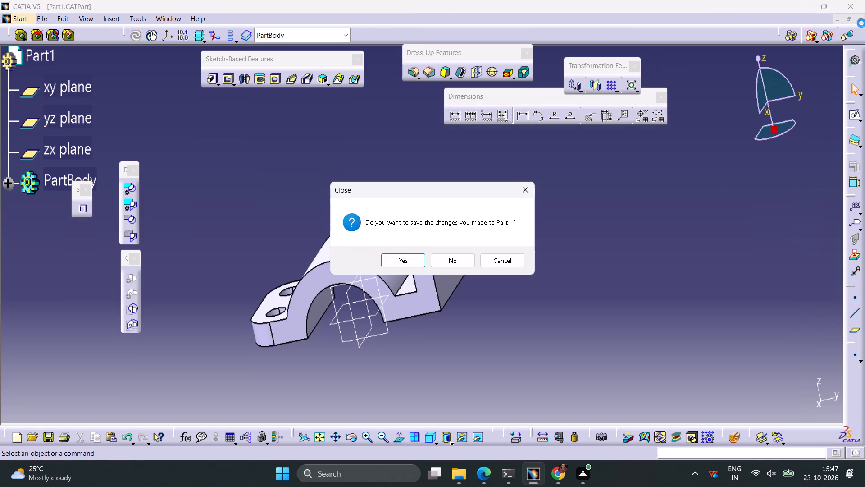
{"action": "left_click", "coordinate": [466, 260]}
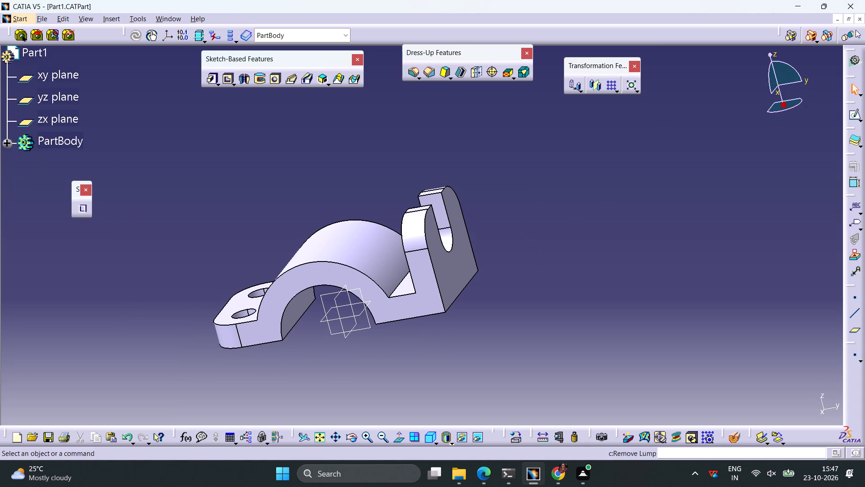
{"action": "left_click", "coordinate": [861, 22]}
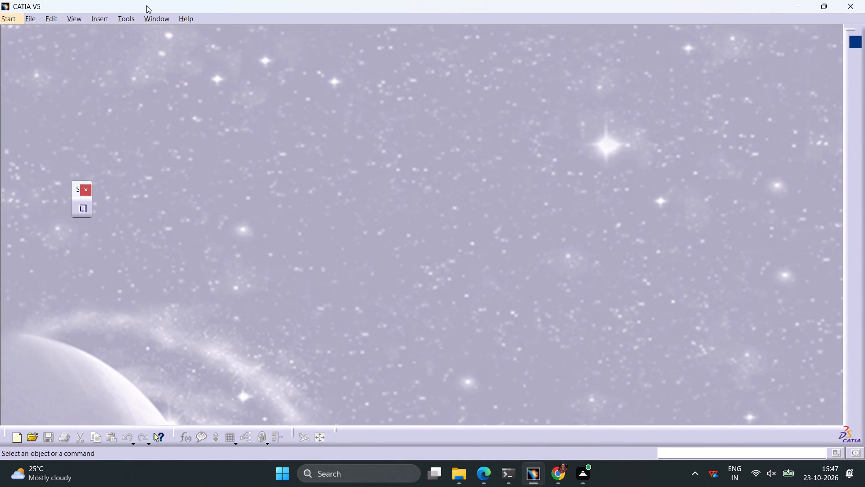
Stop the macro recording.
{"action": "left_click", "coordinate": [133, 21]}
{"action": "left_click", "coordinate": [175, 72]}
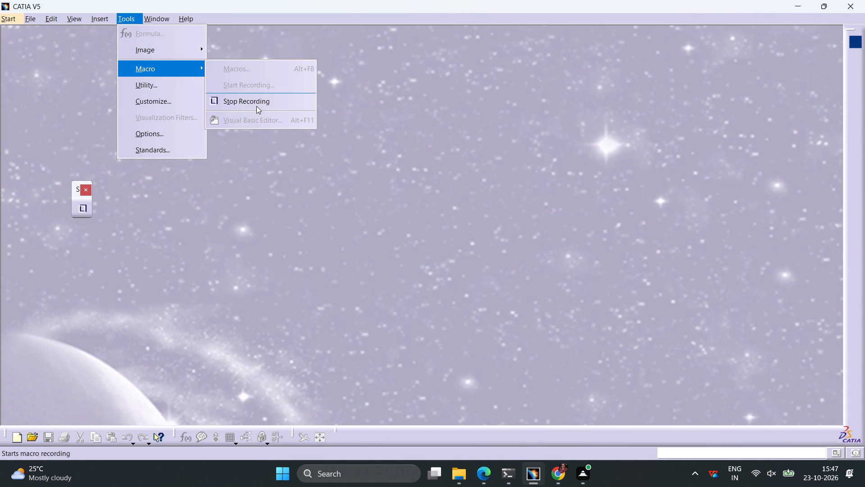
{"action": "left_click", "coordinate": [256, 106]}
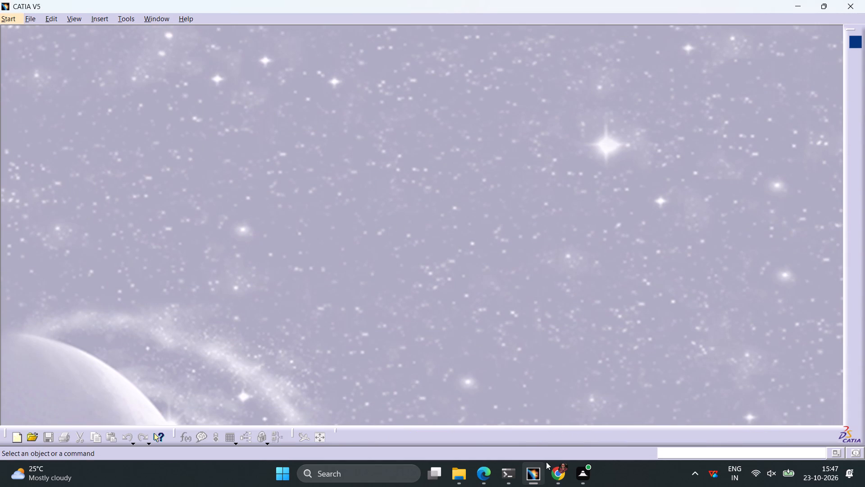